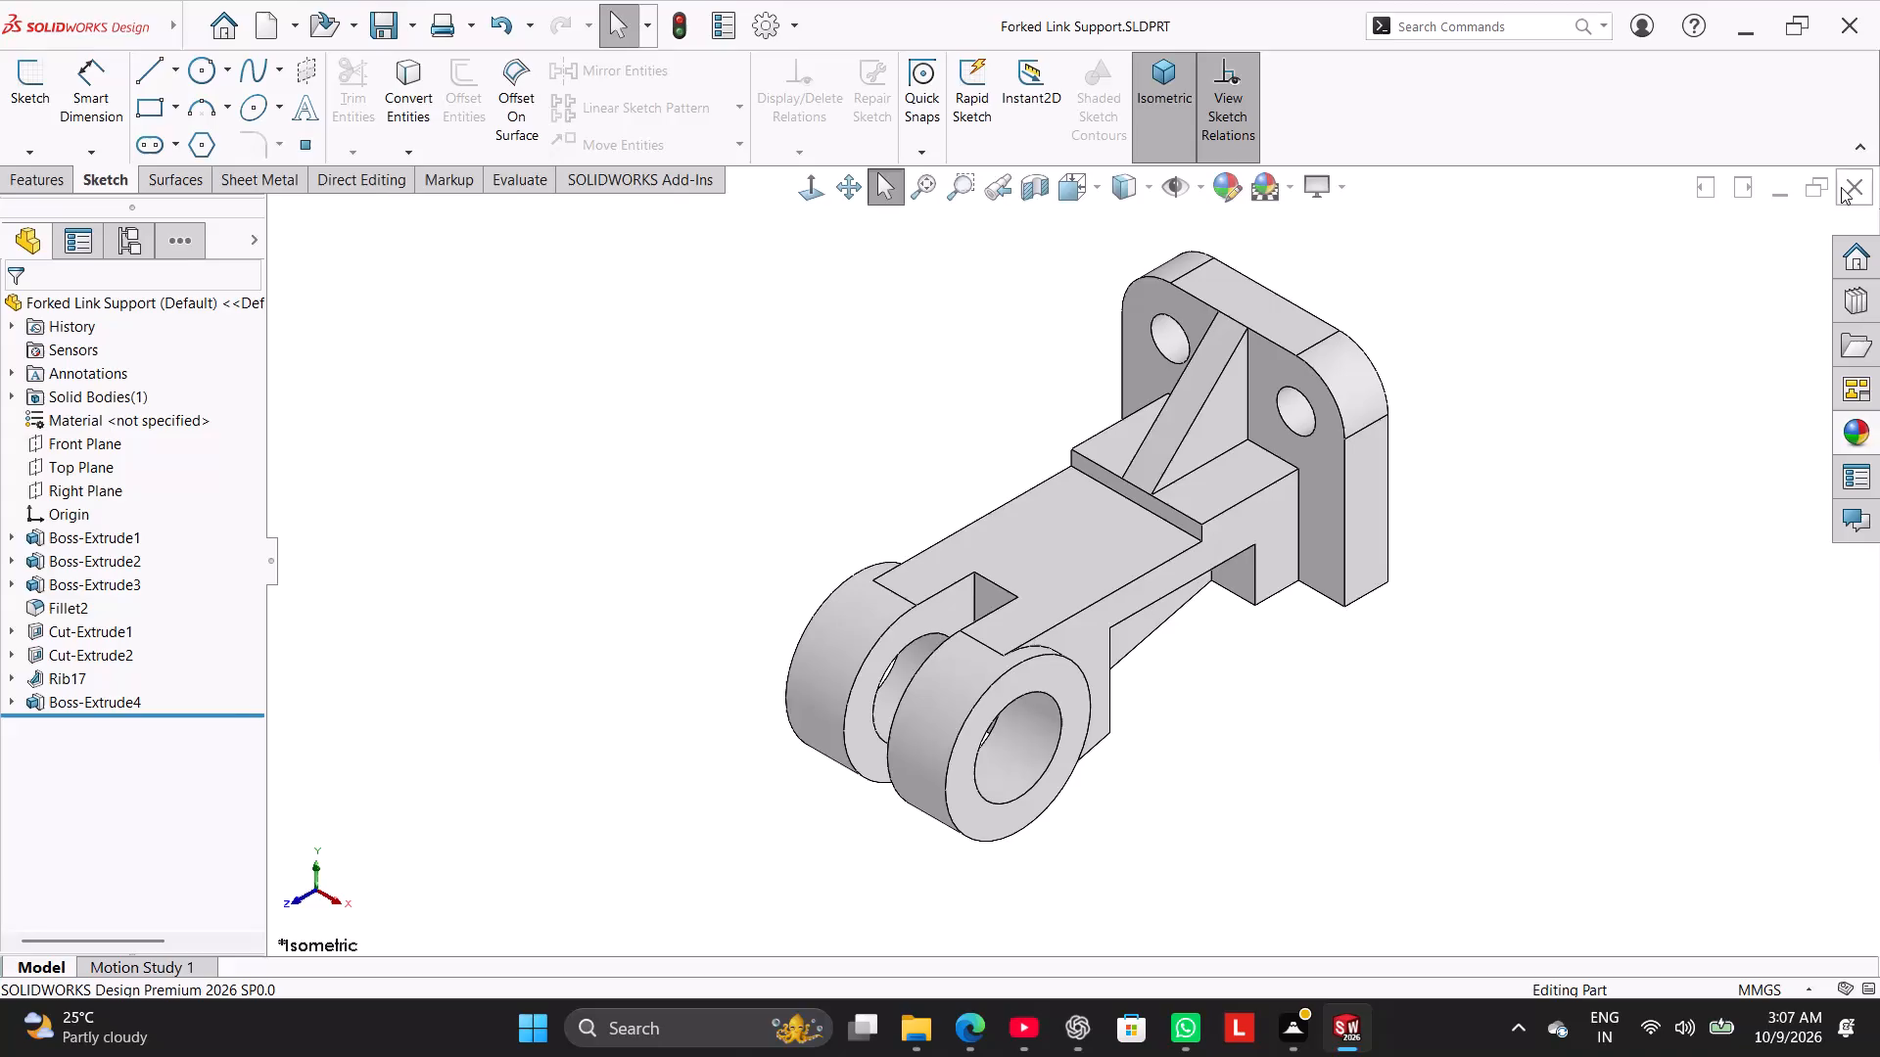
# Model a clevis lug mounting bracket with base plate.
# Close the Forked Link Support part and create a new part document.
pyautogui.click(1841, 187)
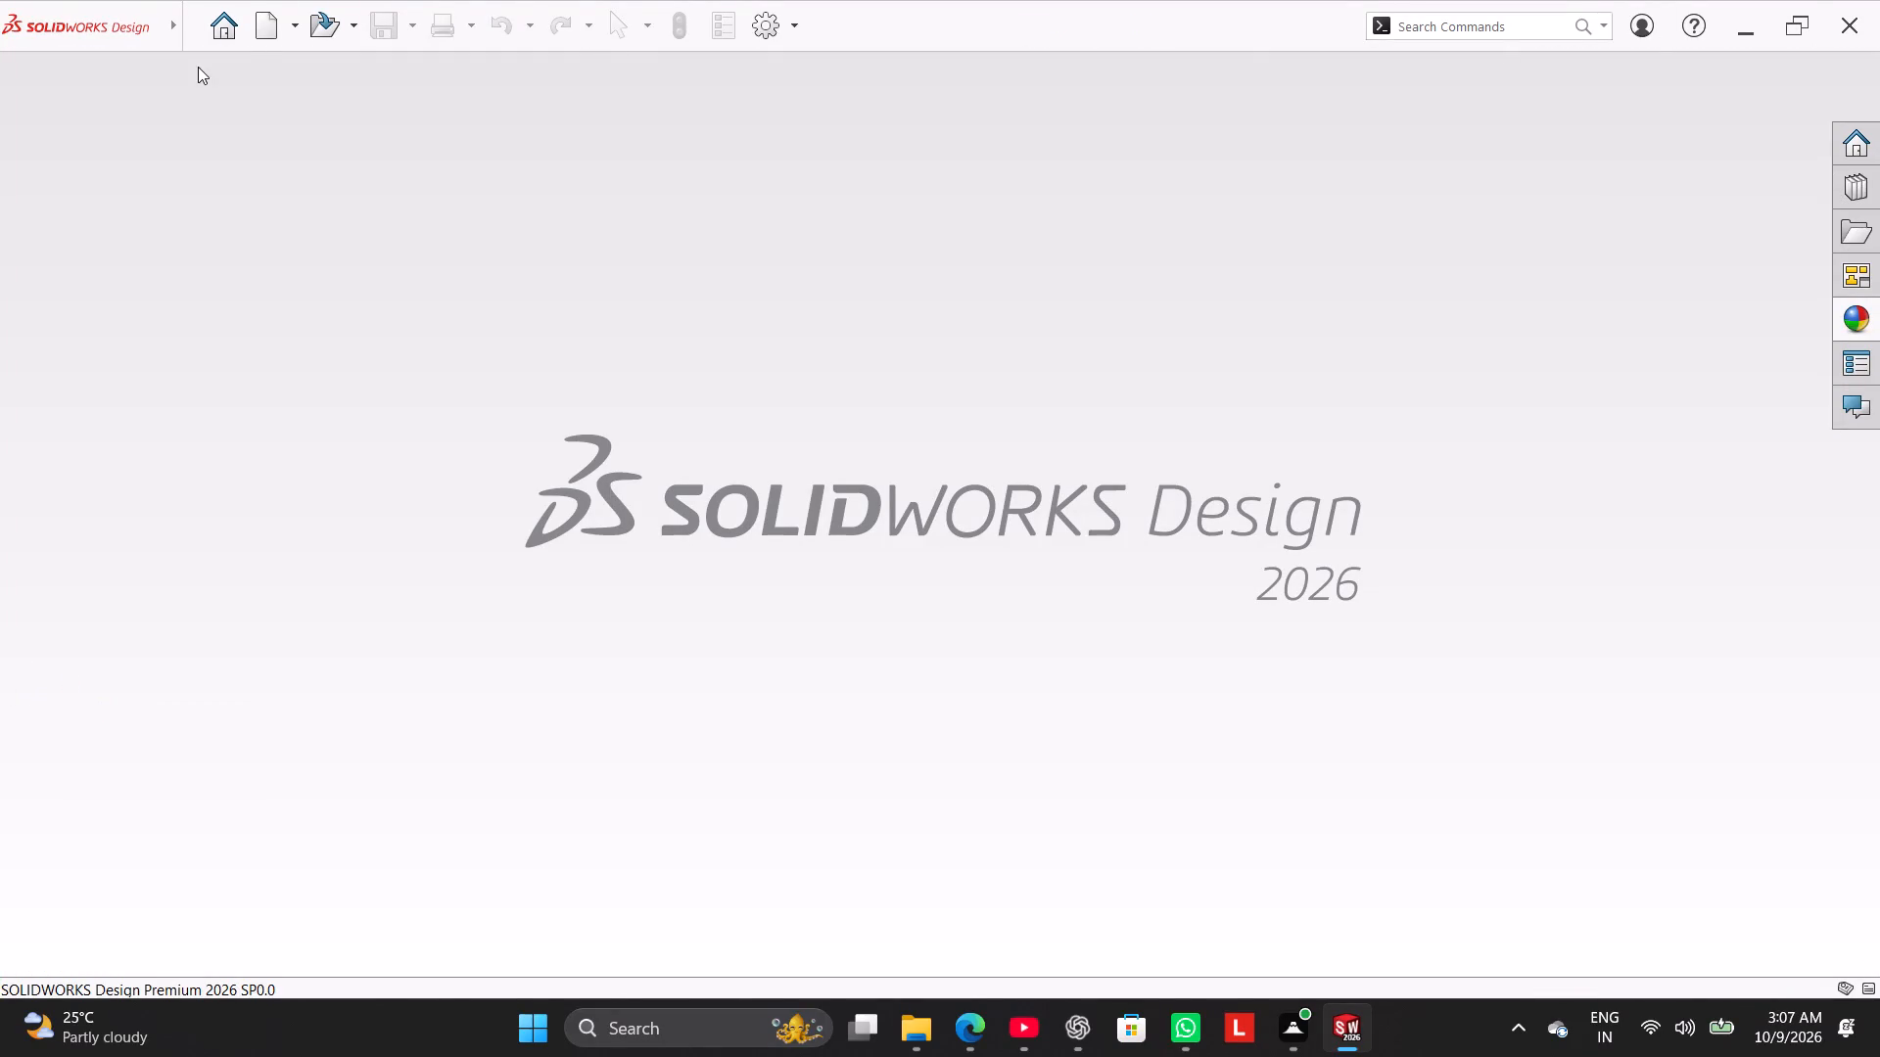
pyautogui.click(258, 27)
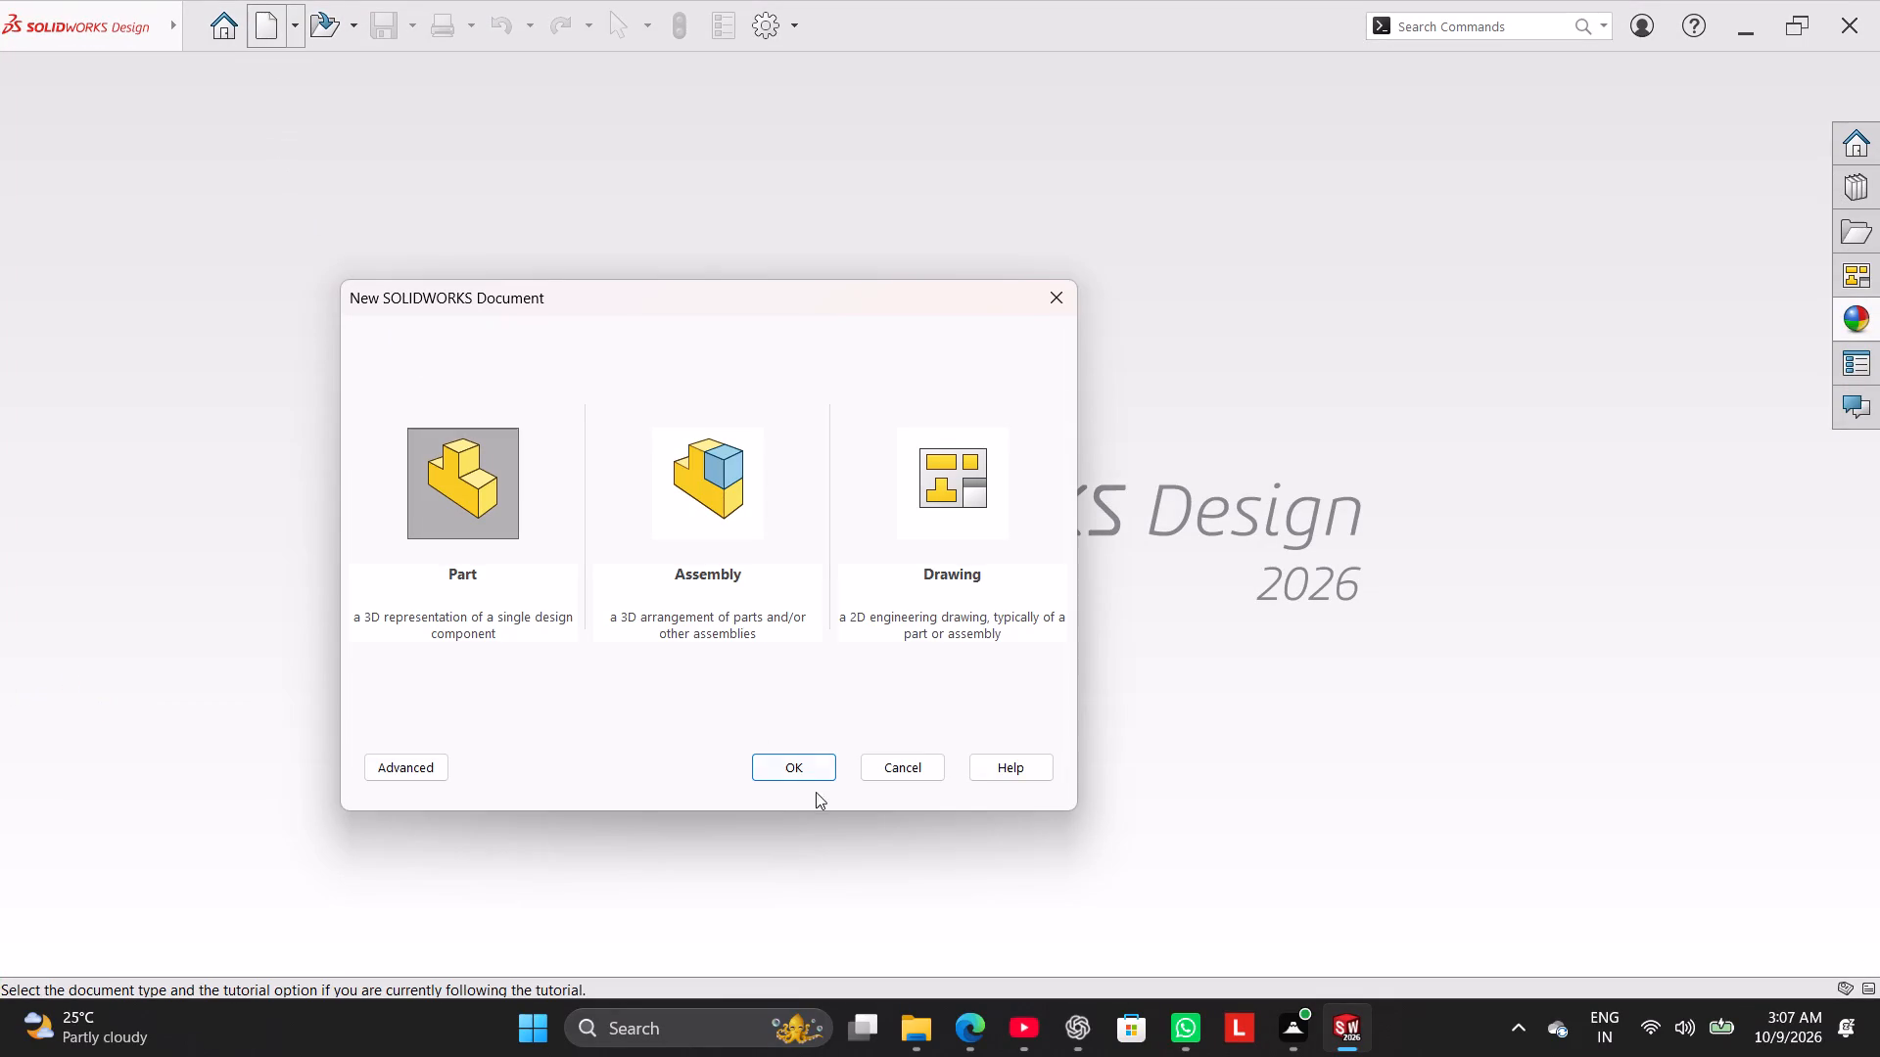
pyautogui.click(796, 768)
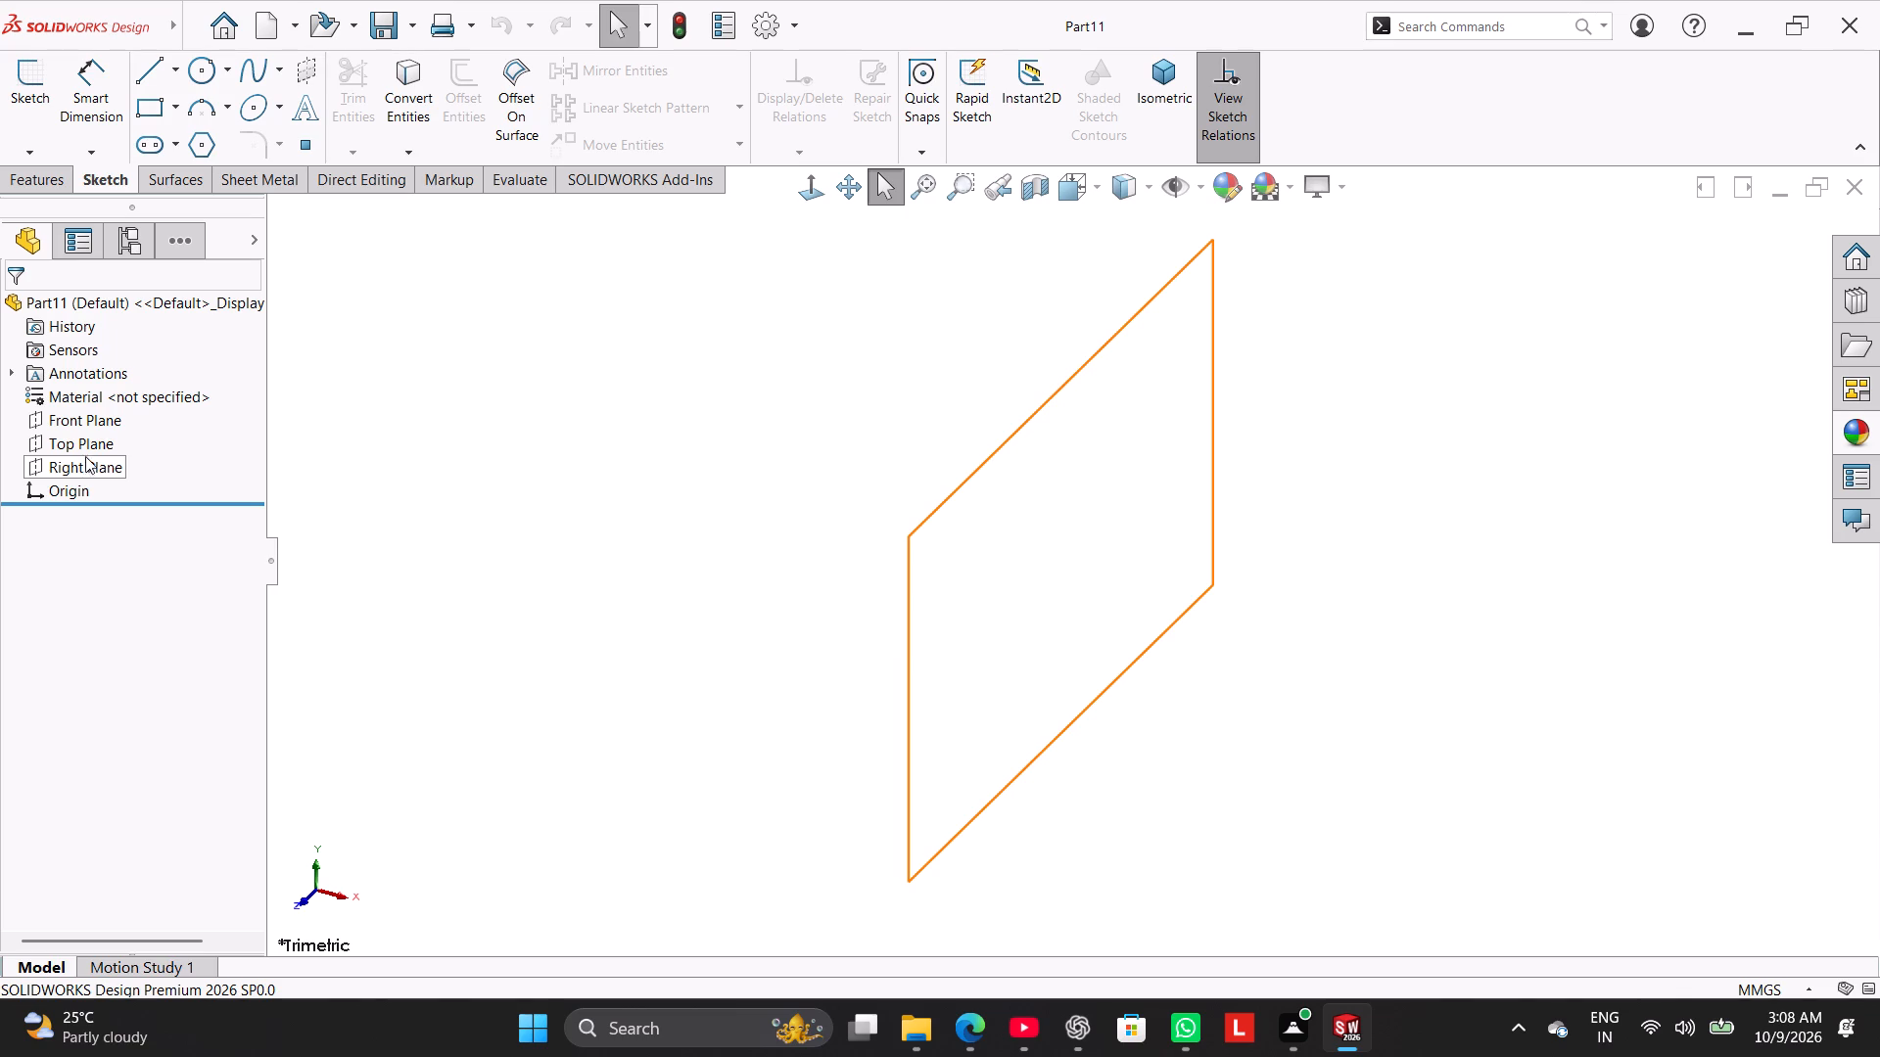
# Start a sketch on the Front Plane and draw a horizontal line about 183 mm long through the origin.
pyautogui.click(82, 416)
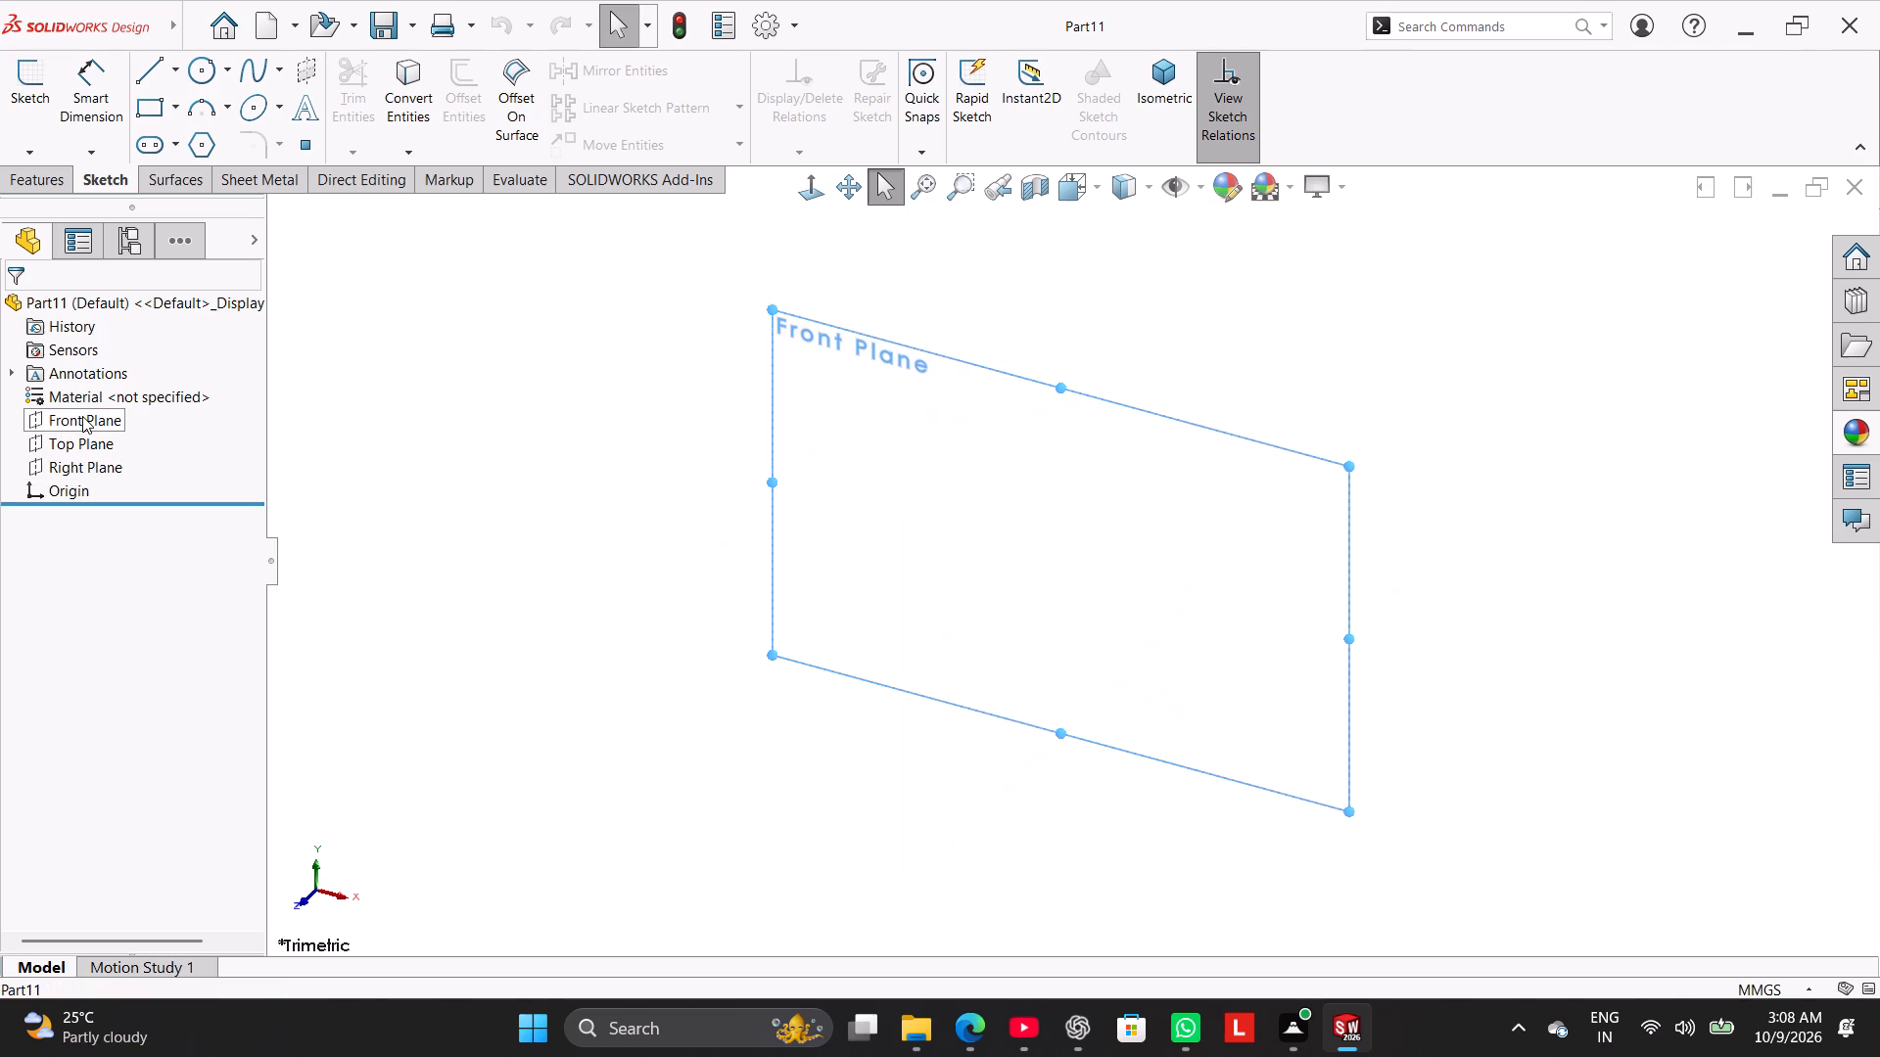
pyautogui.click(105, 389)
pyautogui.click(366, 471)
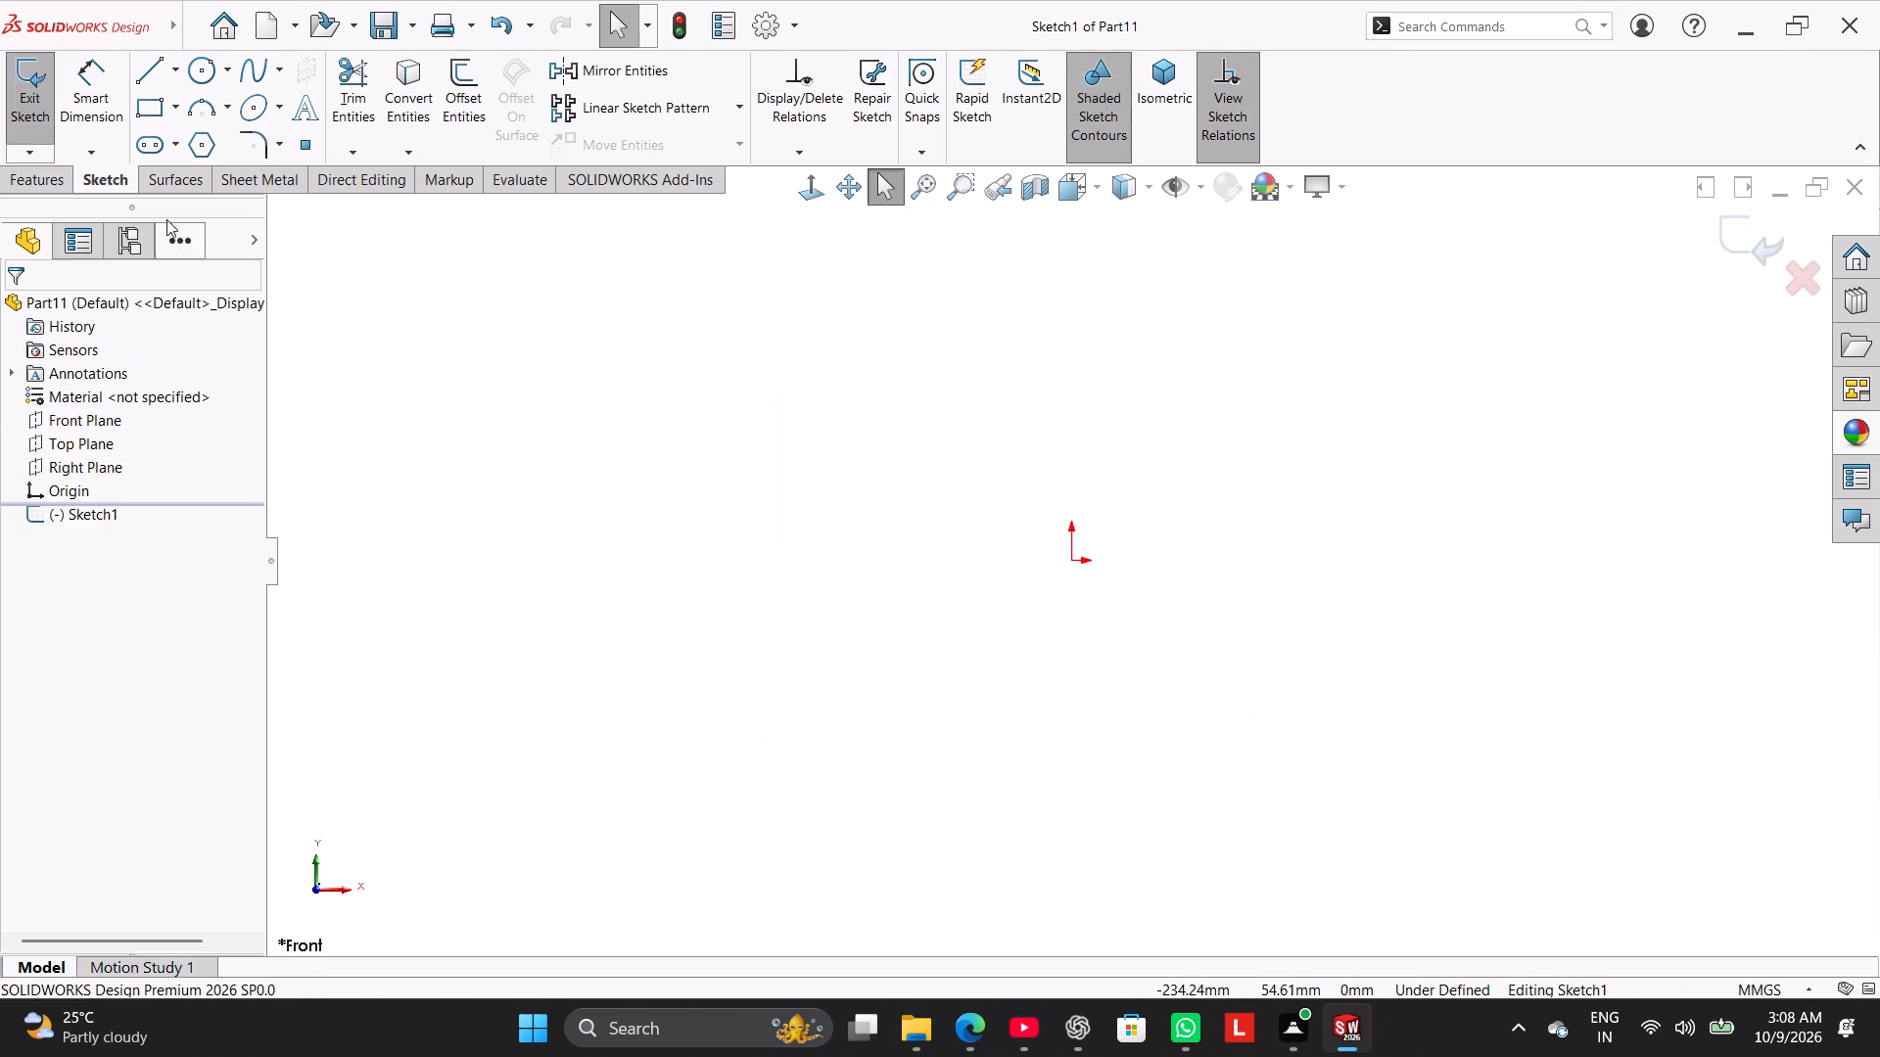
pyautogui.click(151, 62)
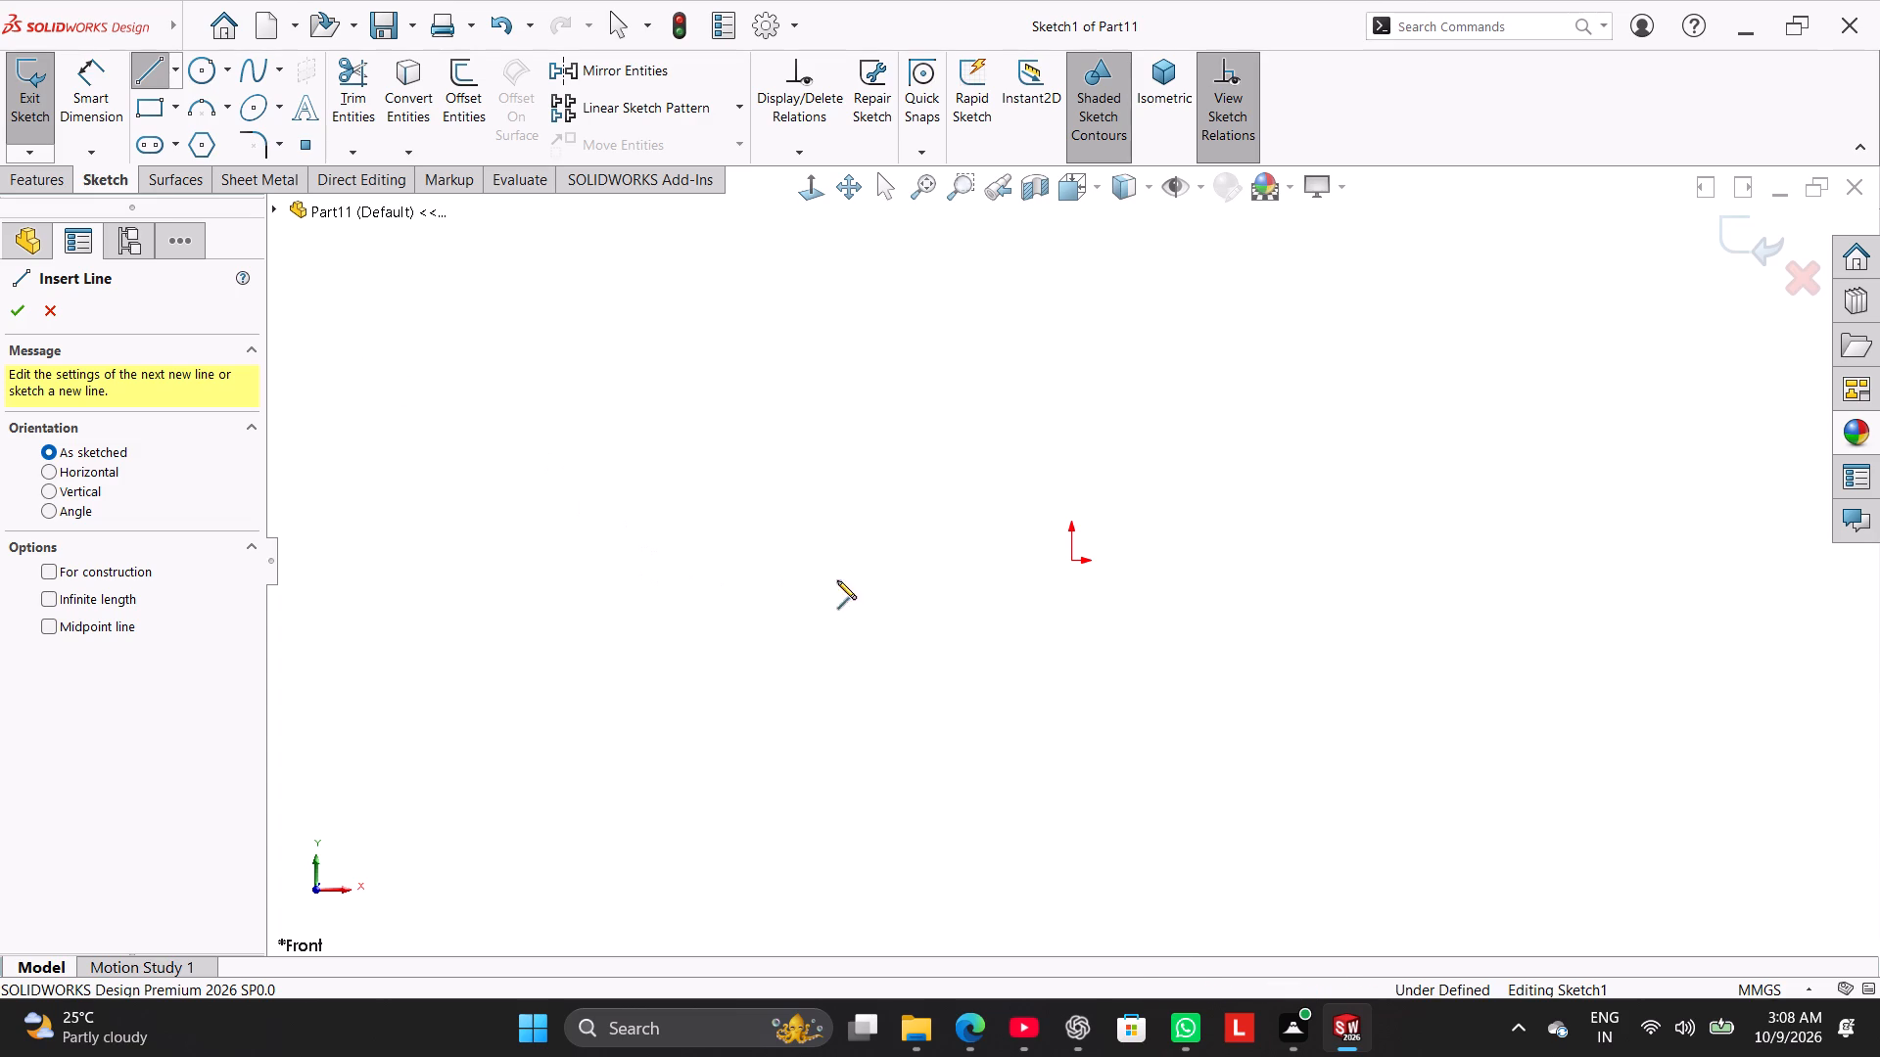
pyautogui.click(748, 559)
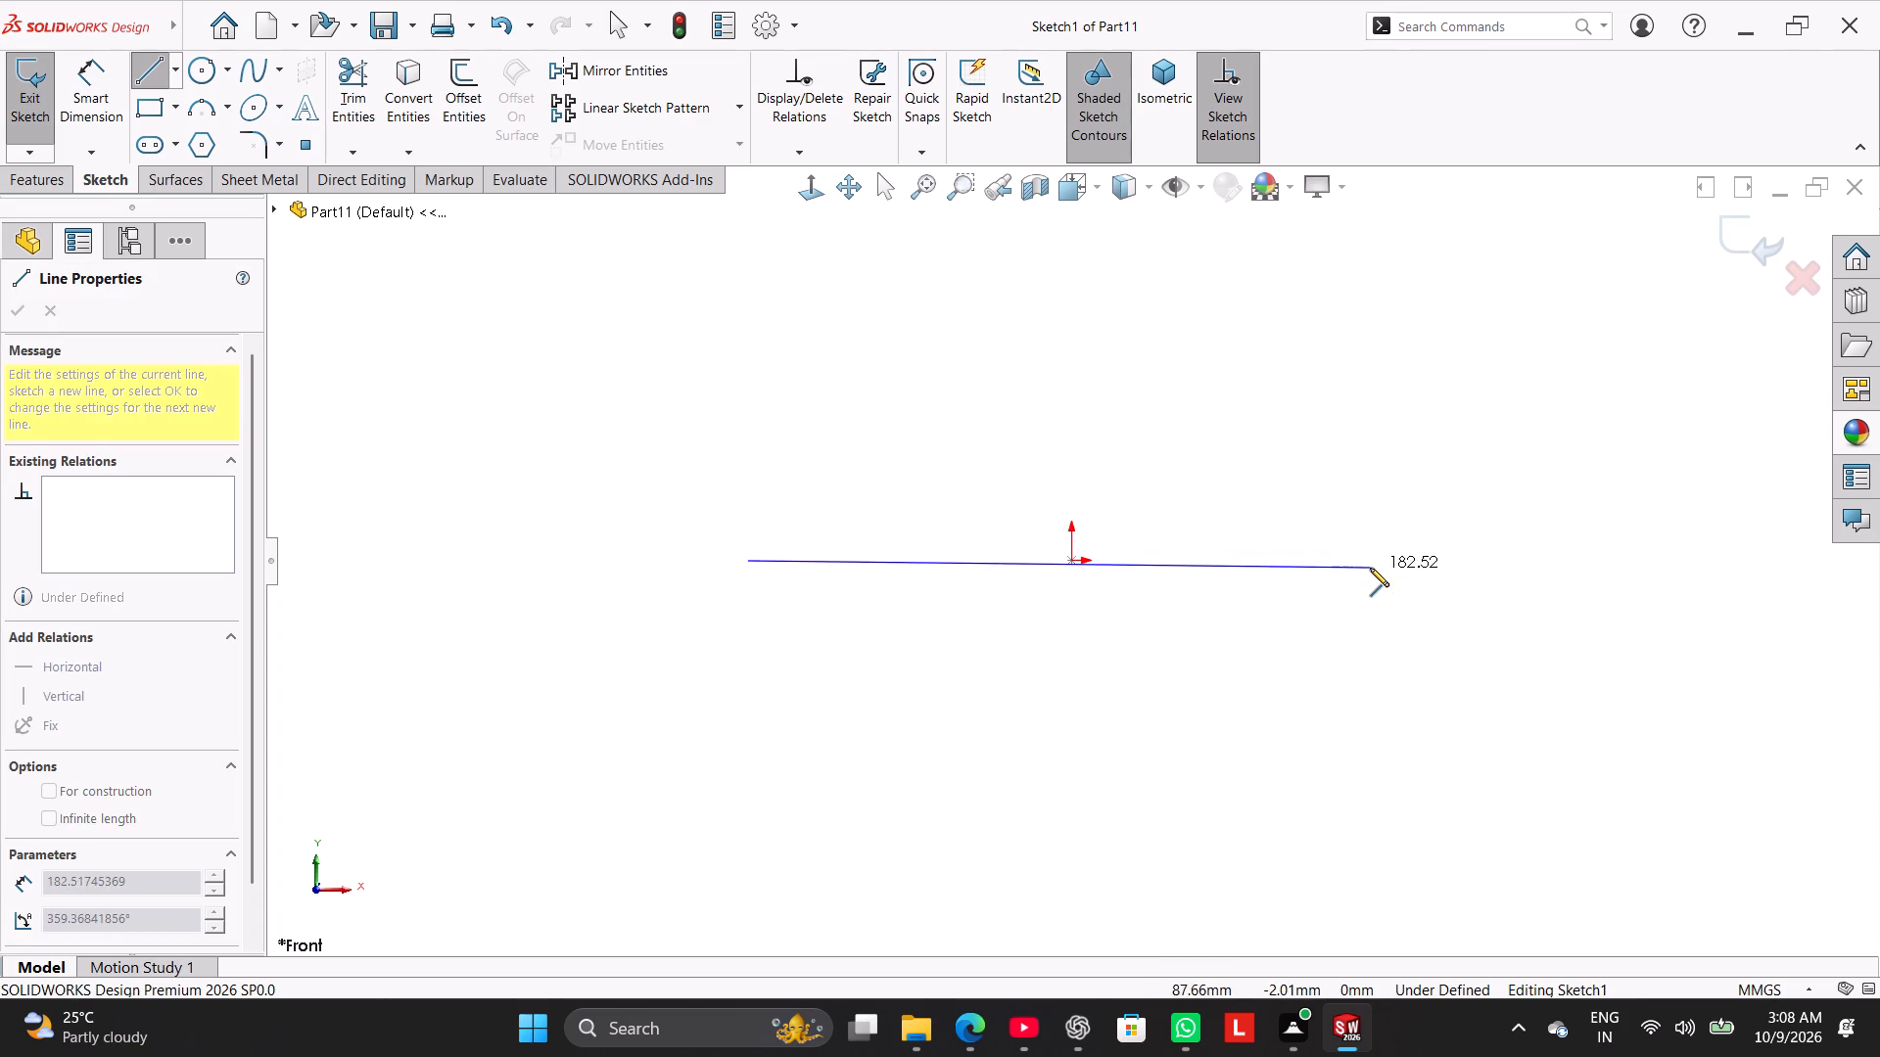
pyautogui.click(1378, 563)
pyautogui.rightClick(1359, 494)
pyautogui.click(1397, 503)
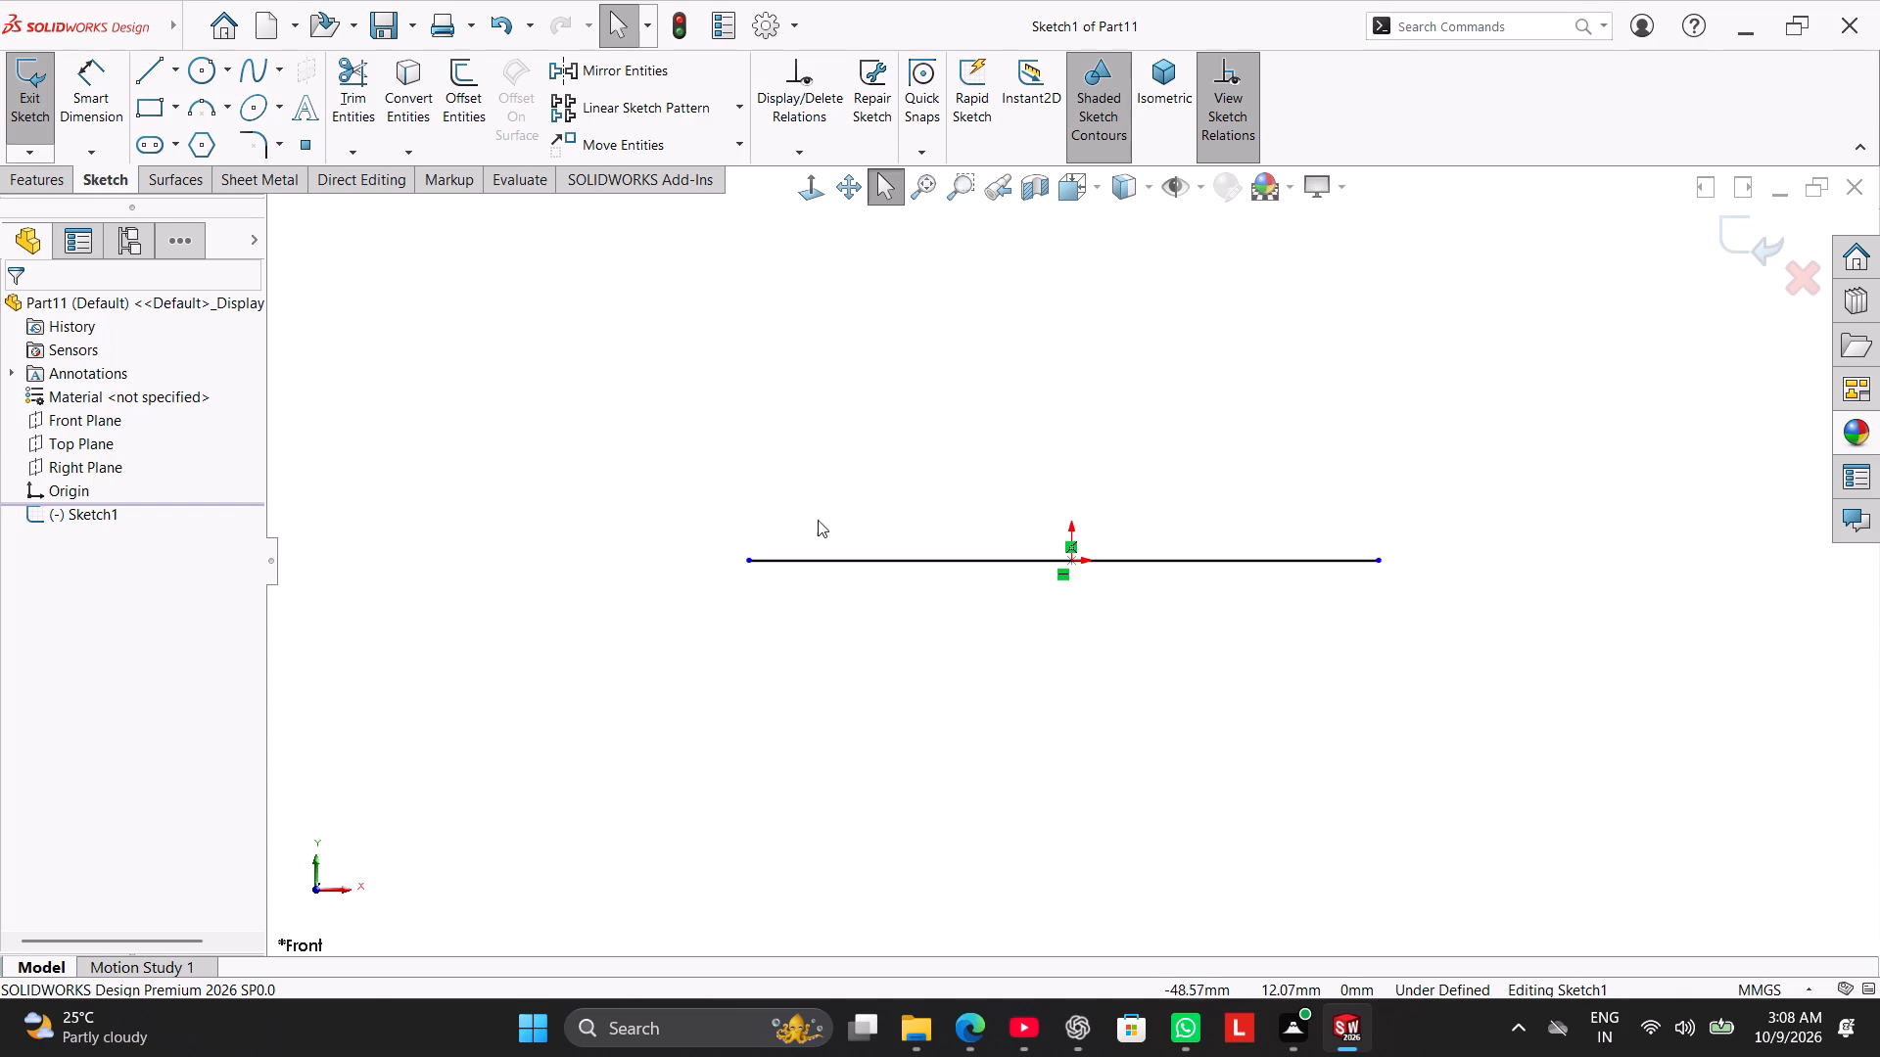
# Add three lines above the horizontal line to close a rectangle about 23 mm high.
pyautogui.click(158, 69)
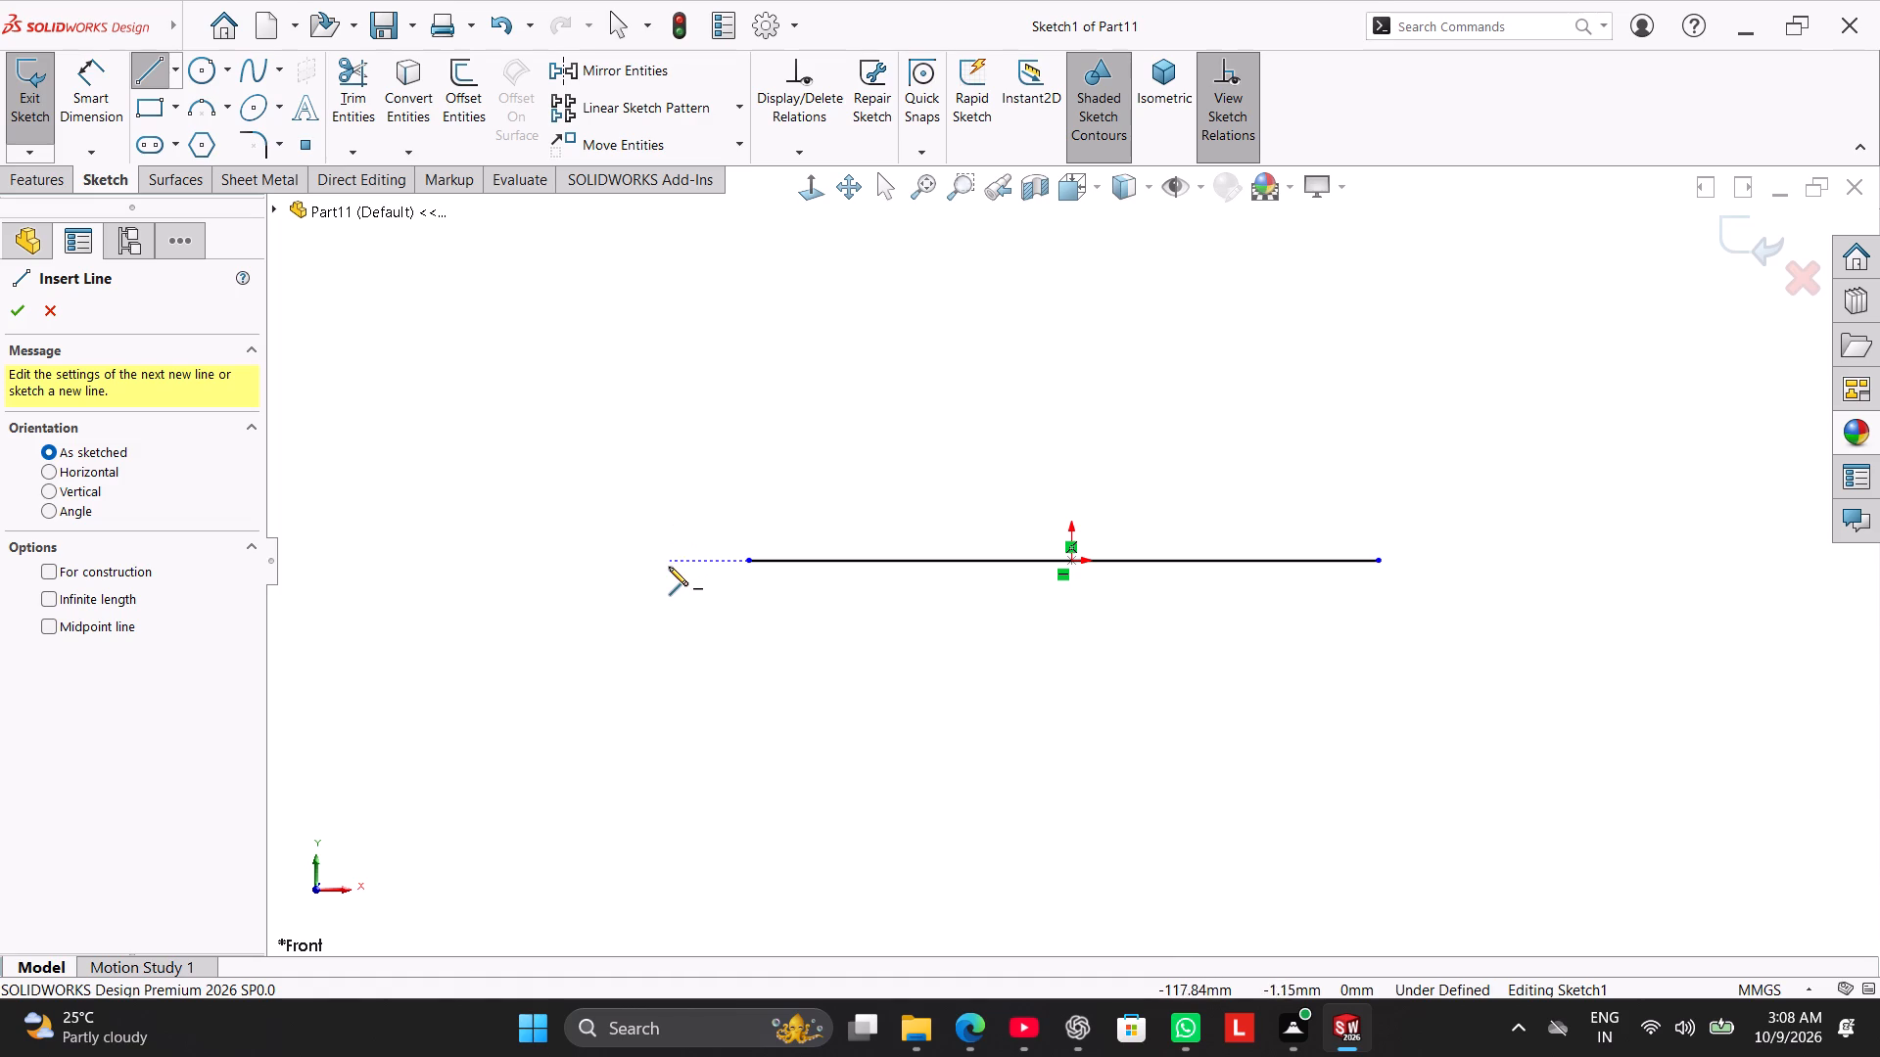
pyautogui.click(745, 557)
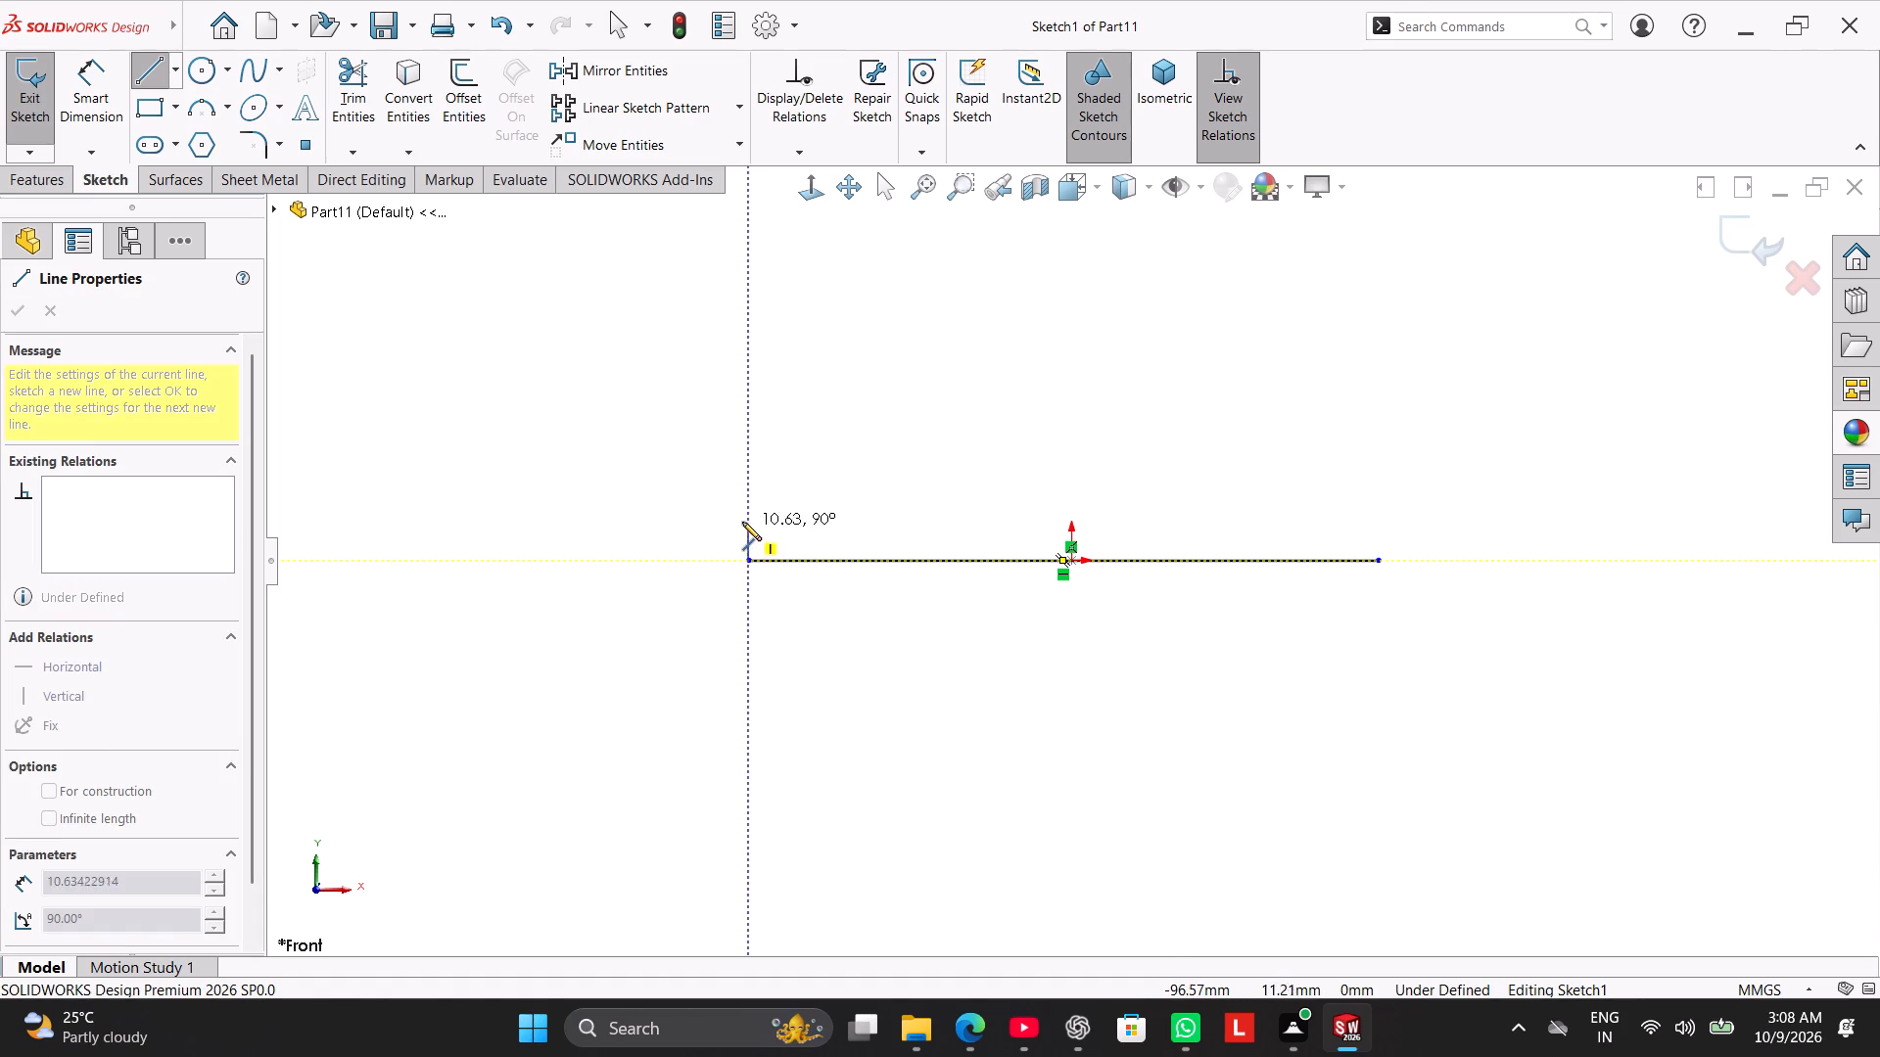
pyautogui.click(746, 482)
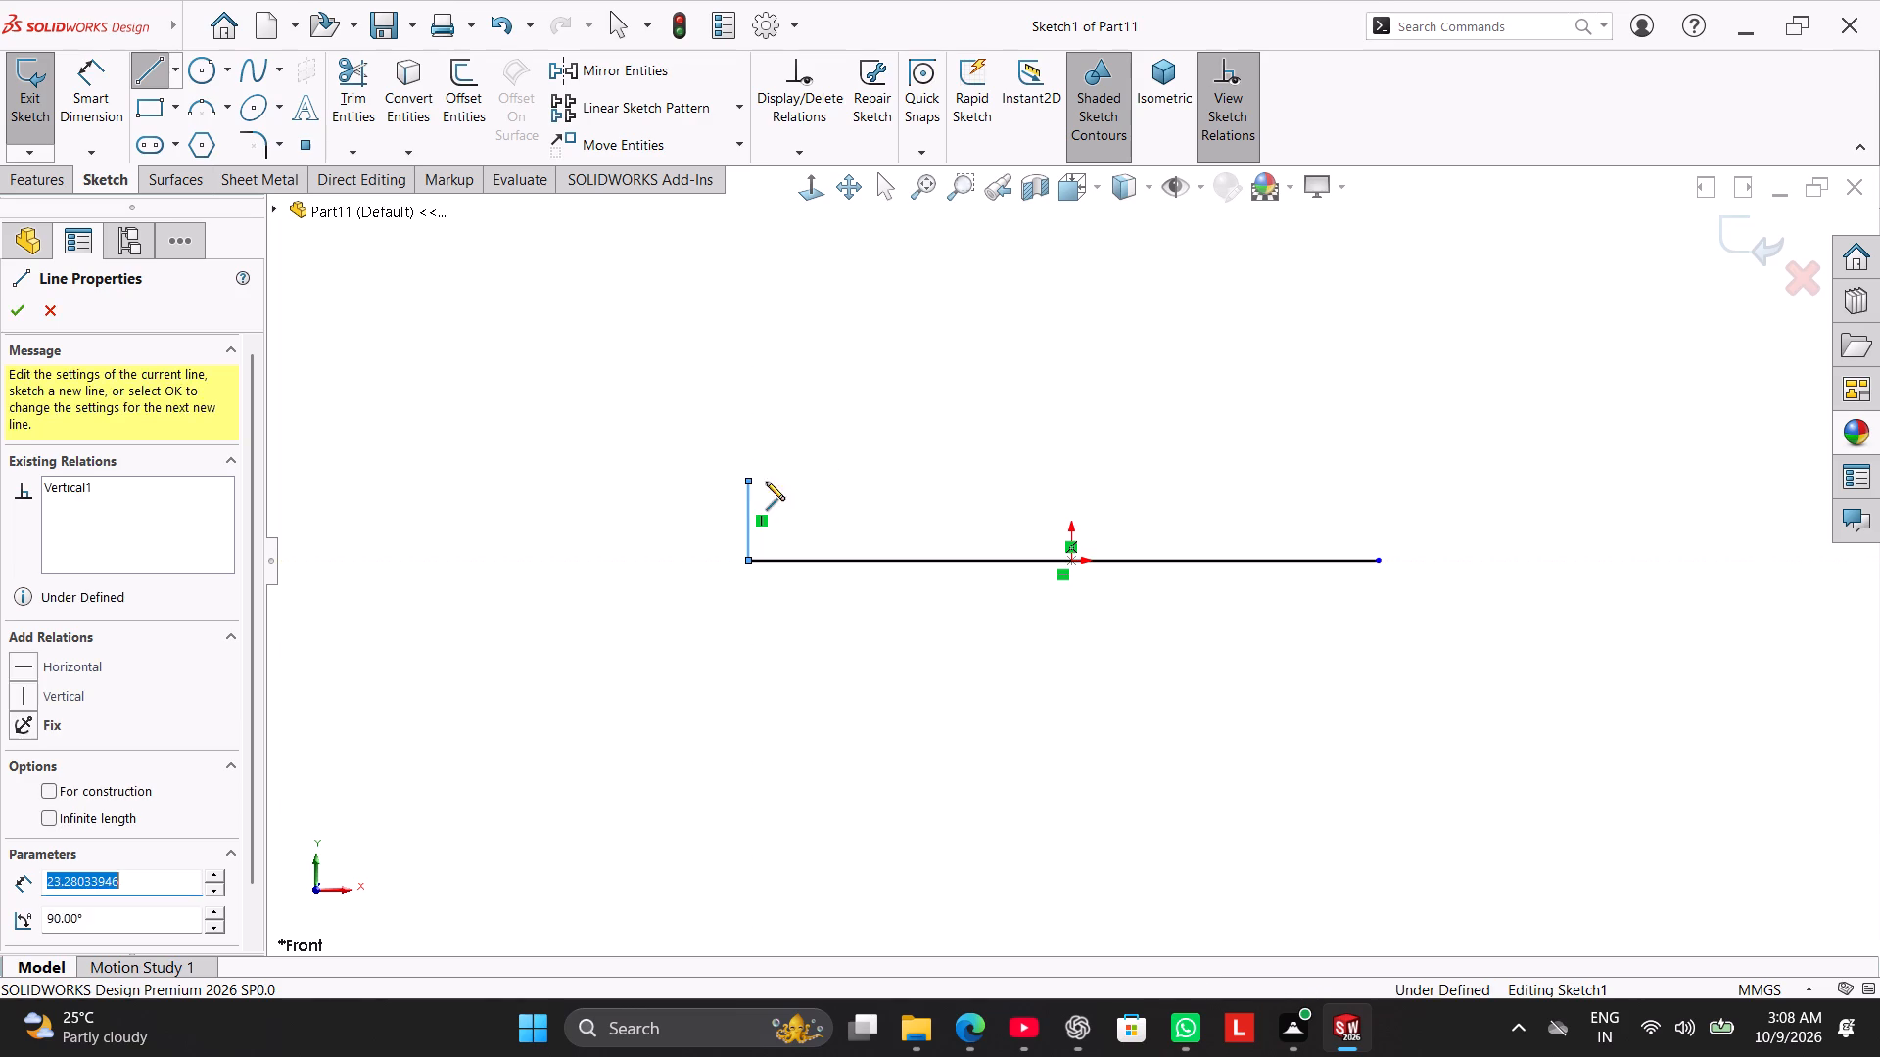
pyautogui.click(1380, 481)
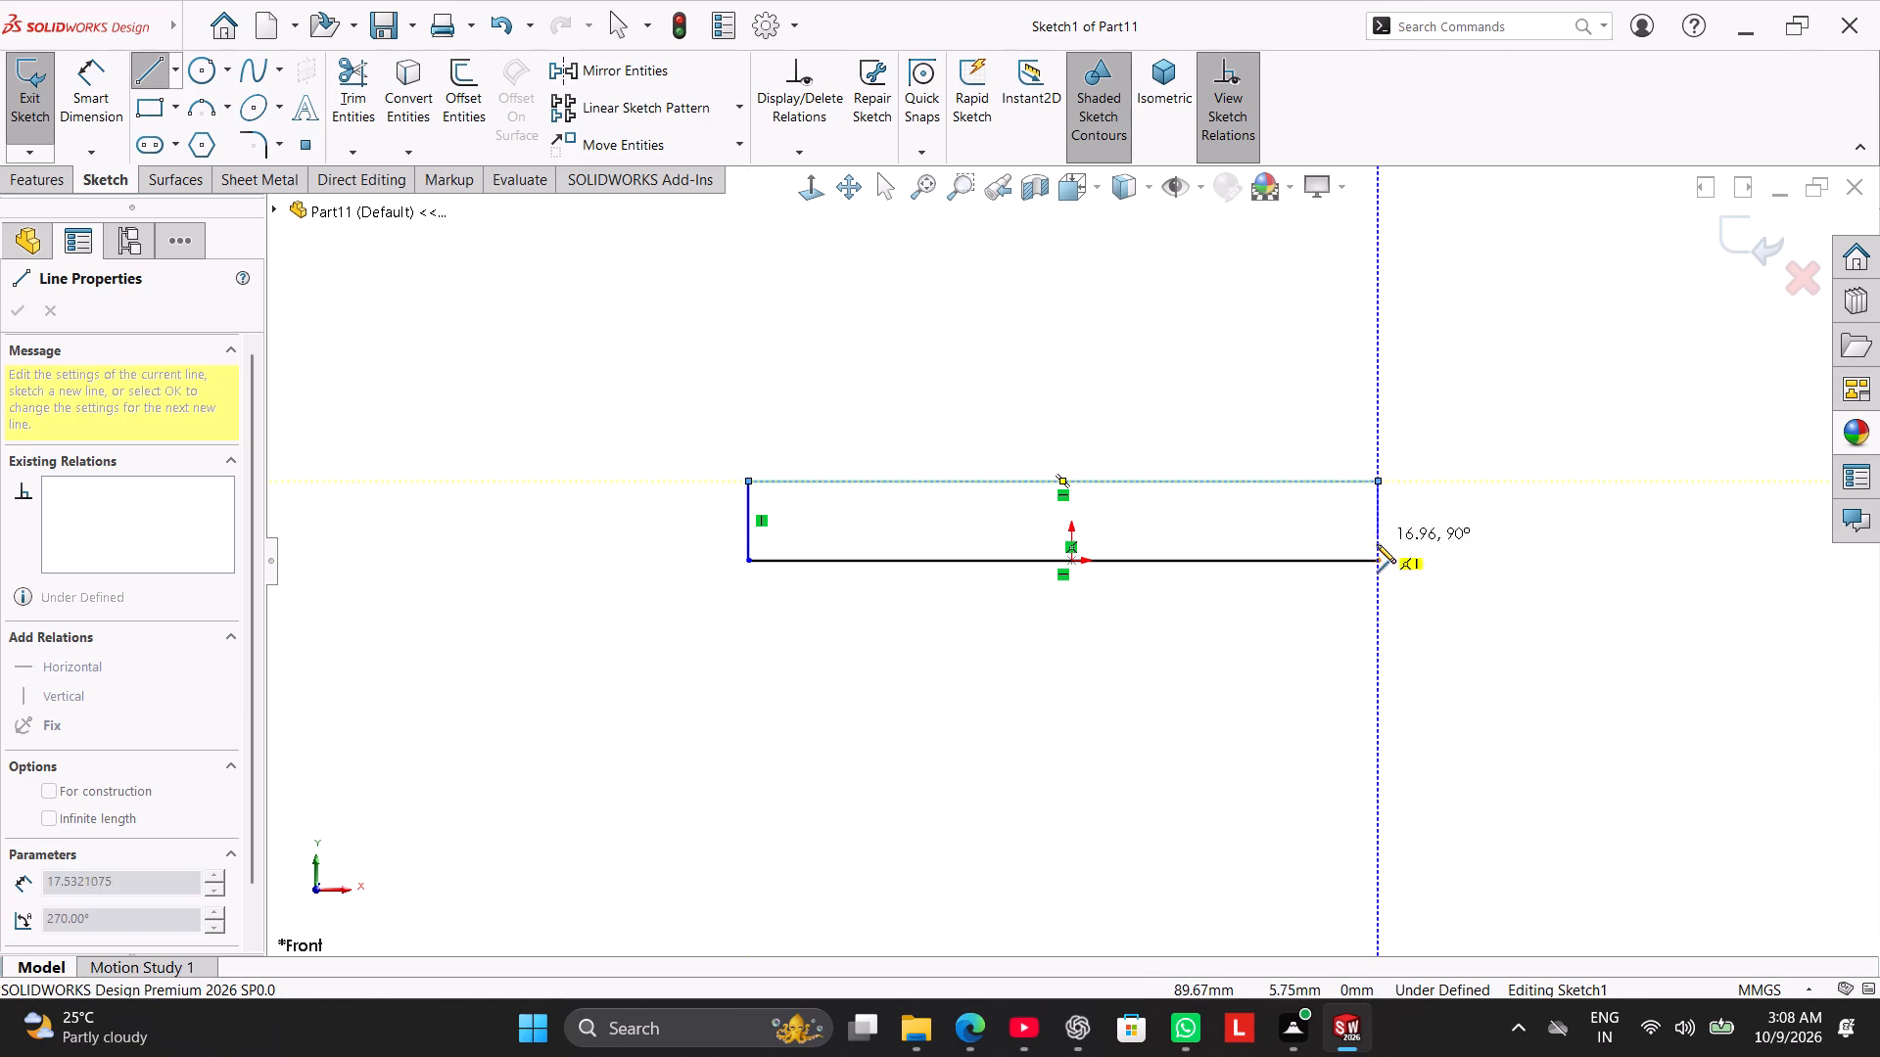
pyautogui.click(1377, 565)
pyautogui.rightClick(1414, 426)
pyautogui.click(1434, 437)
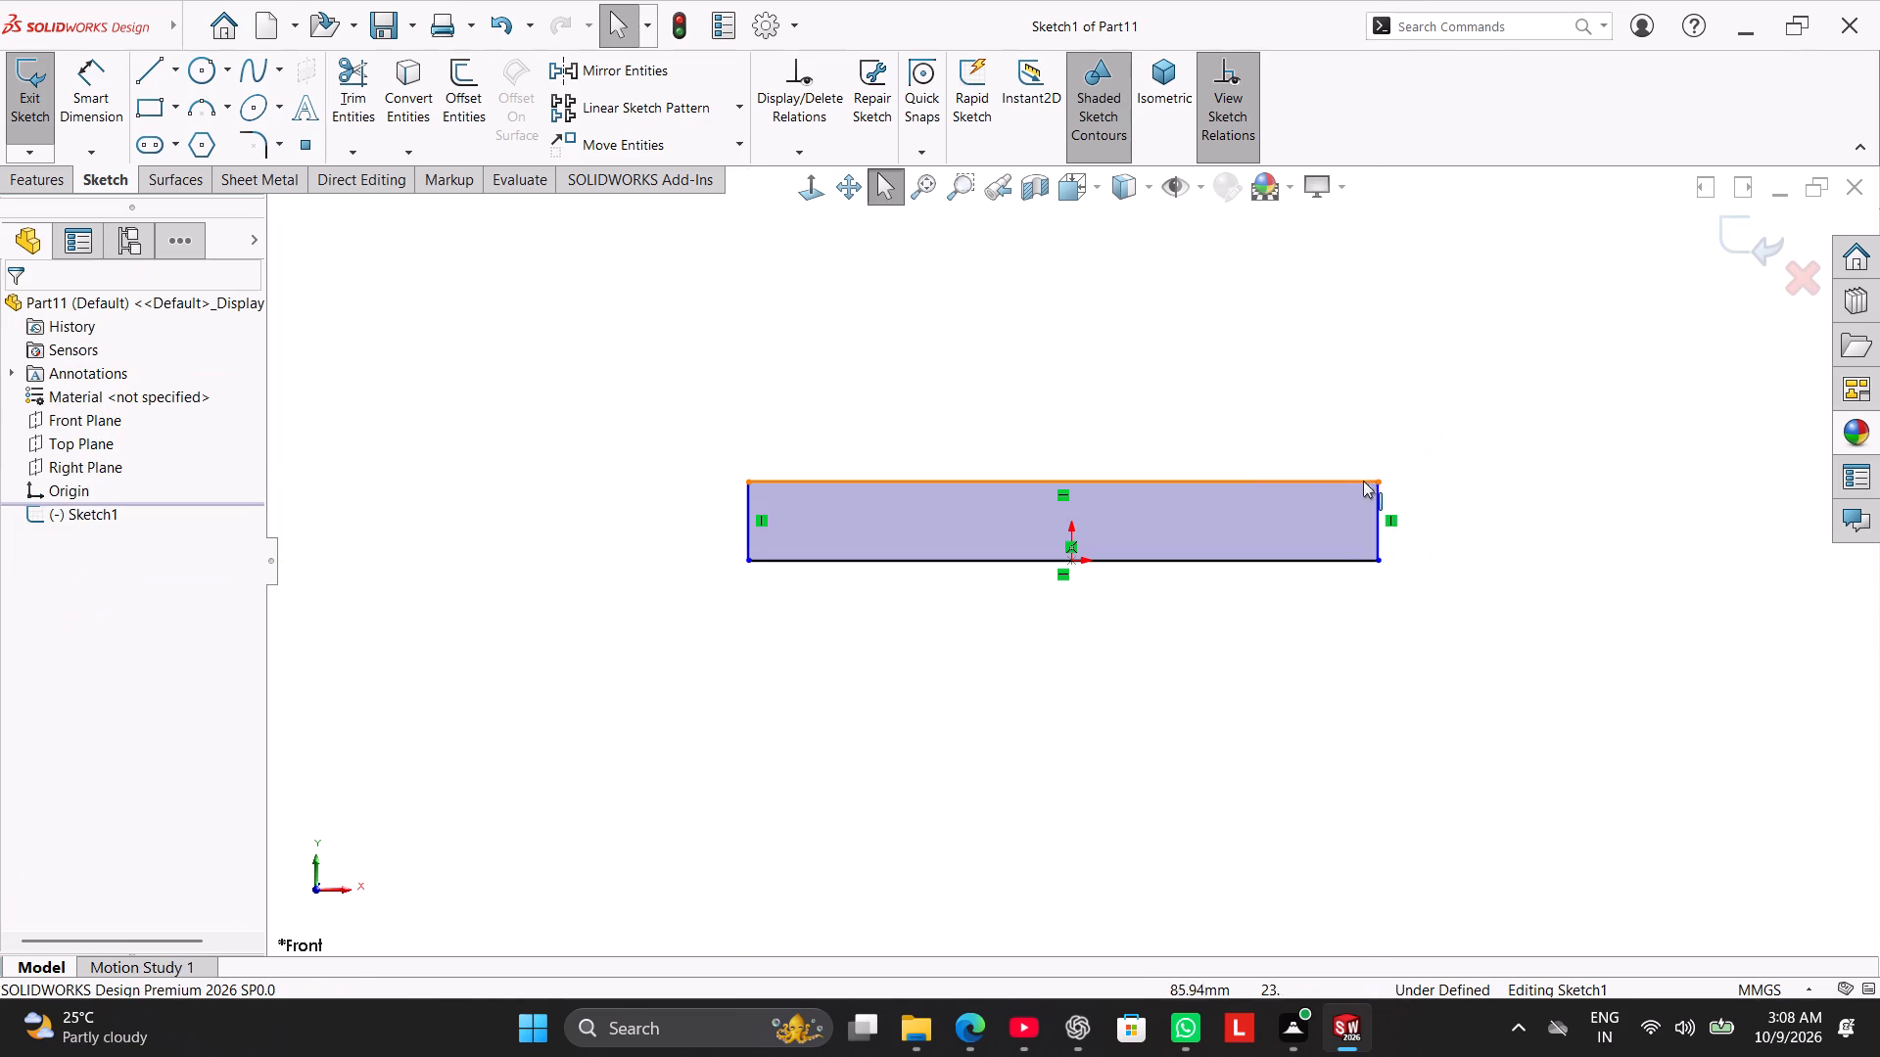
# Dimension the rectangle's vertical side to a height of 10 mm.
pyautogui.click(81, 80)
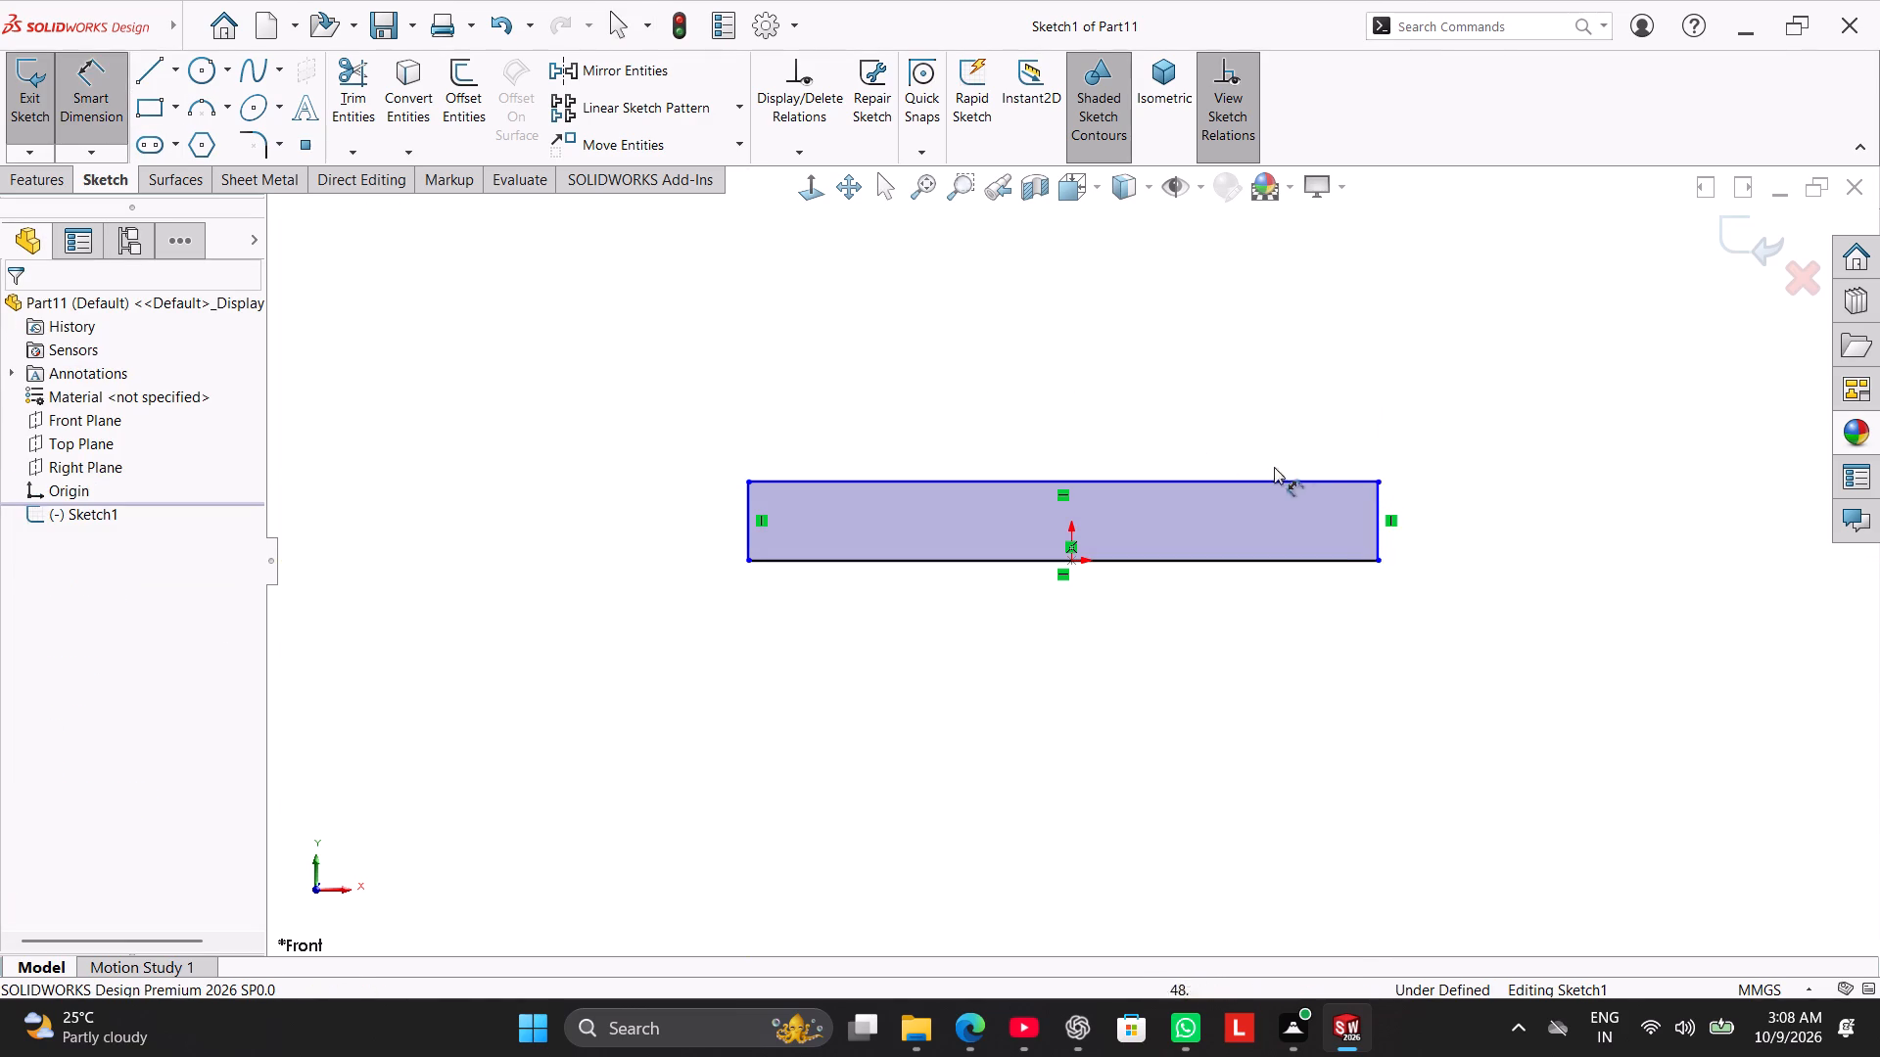
pyautogui.click(1376, 513)
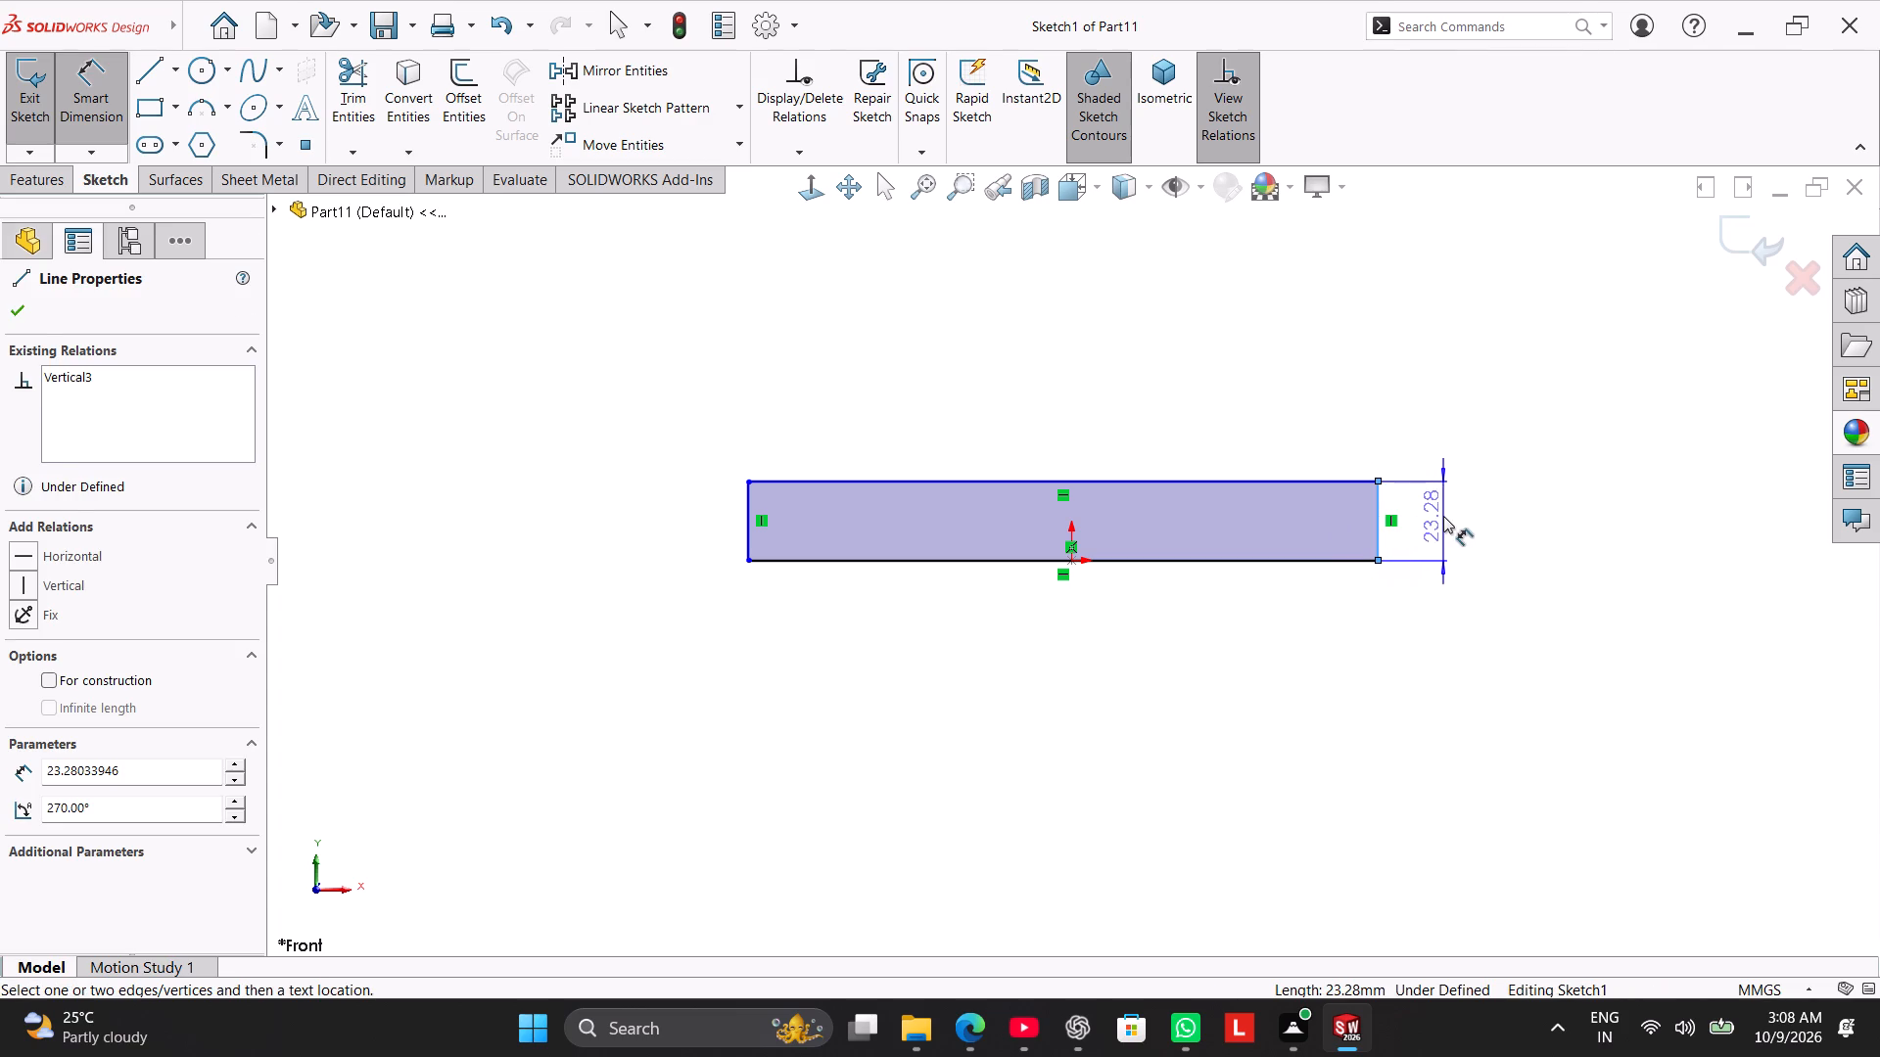
pyautogui.click(1443, 522)
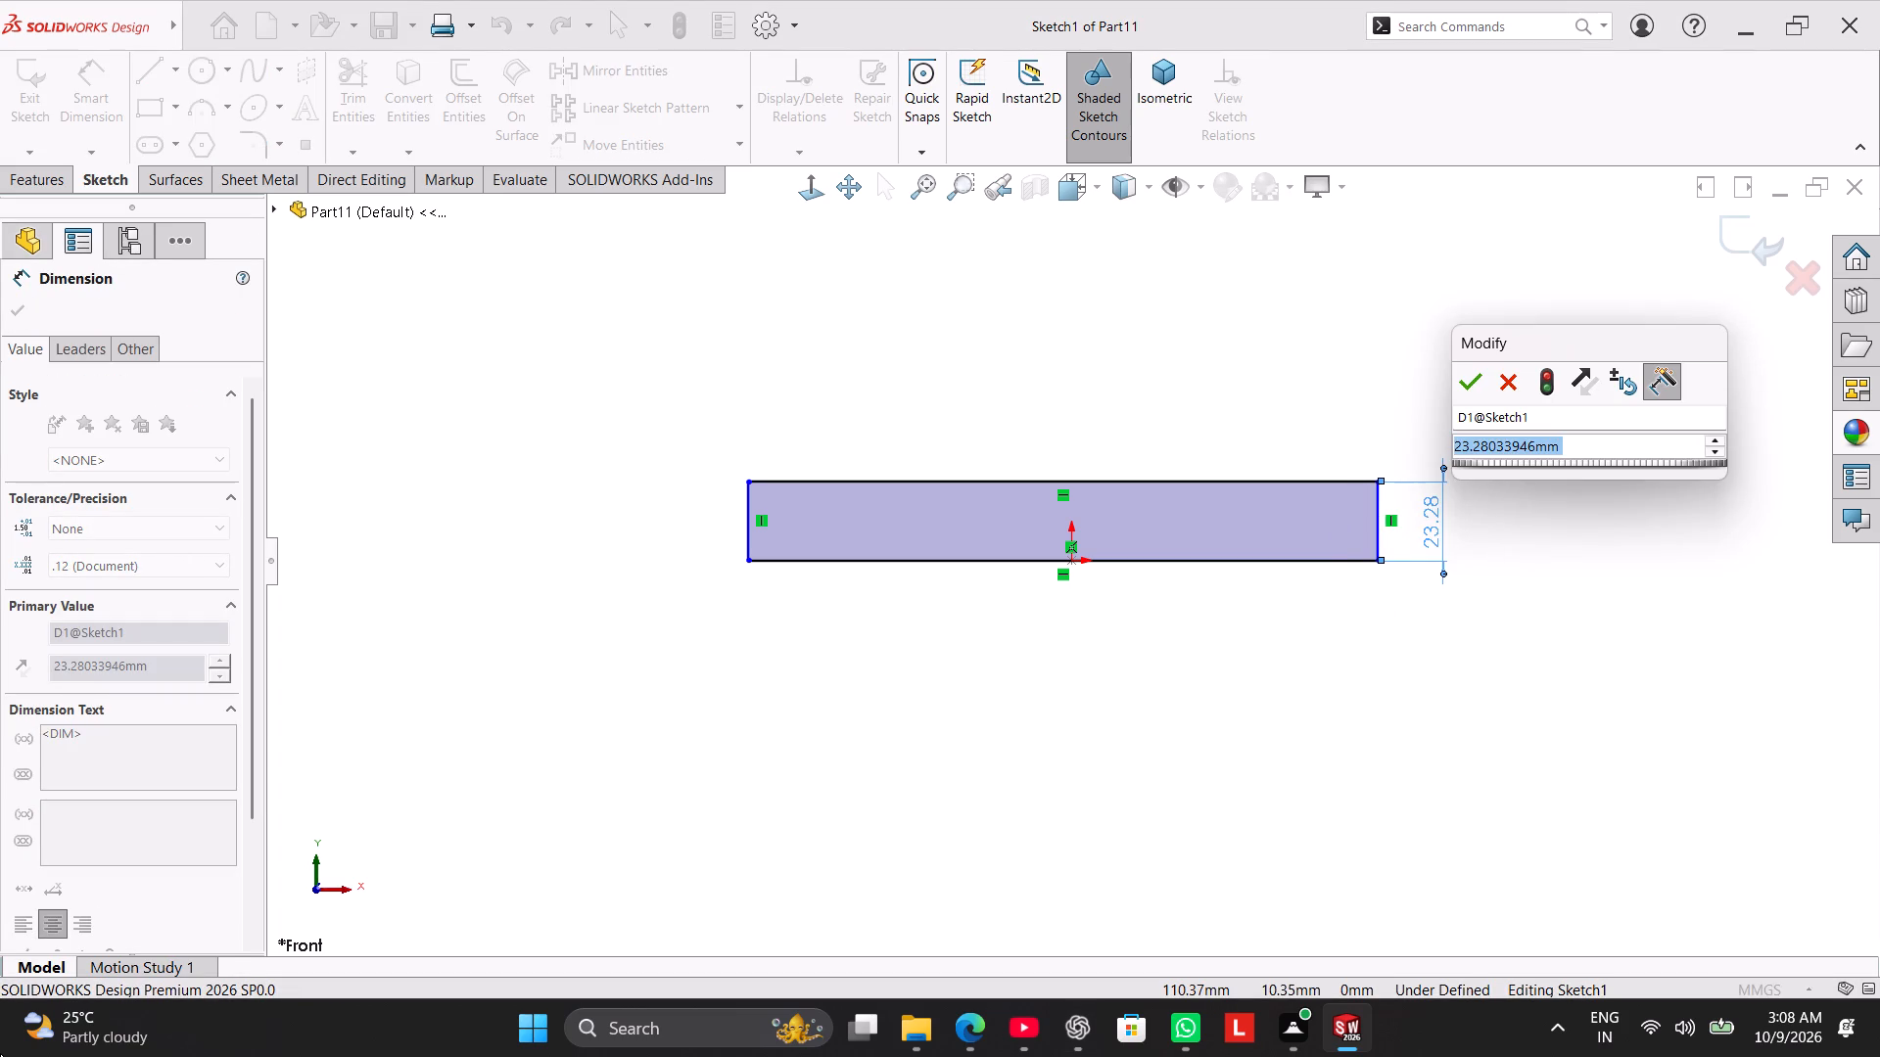
pyautogui.write('10')
pyautogui.press('Return')
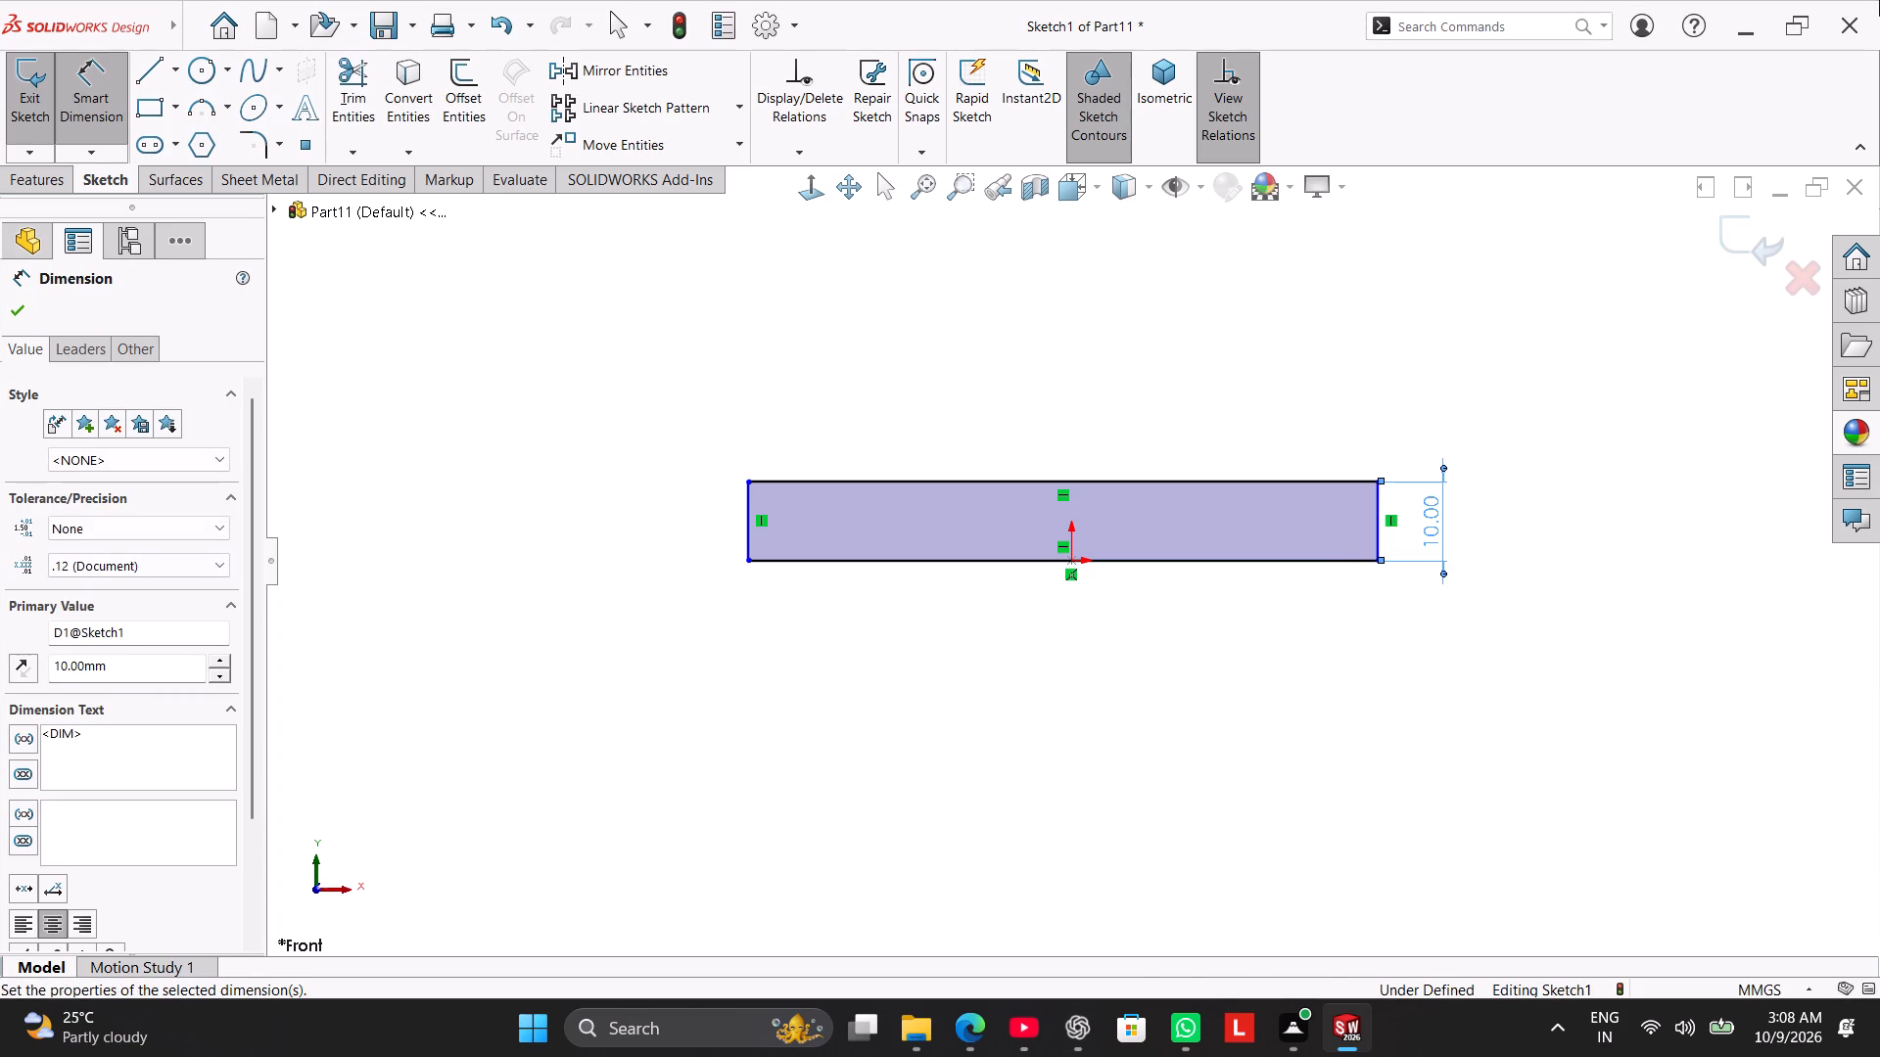
# Dimension the rectangle's bottom line to a length of 100 mm.
pyautogui.click(1264, 558)
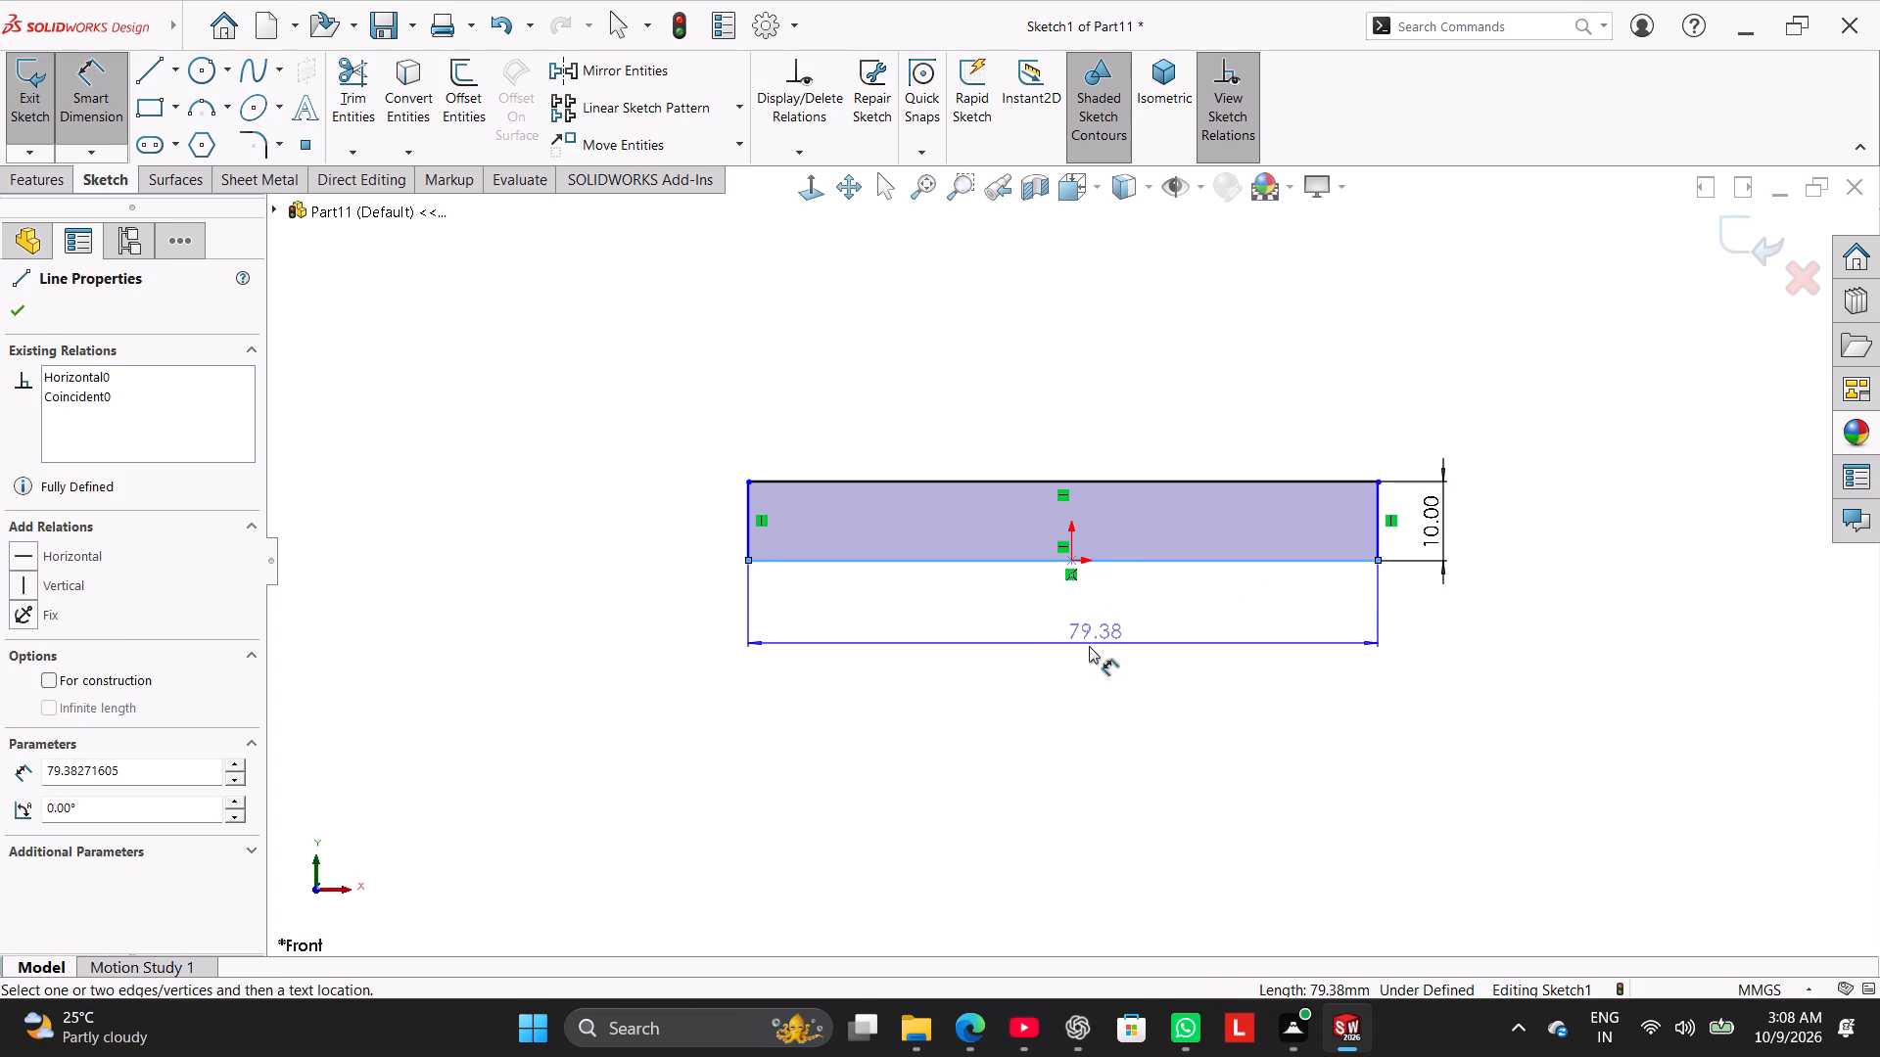
pyautogui.click(1080, 652)
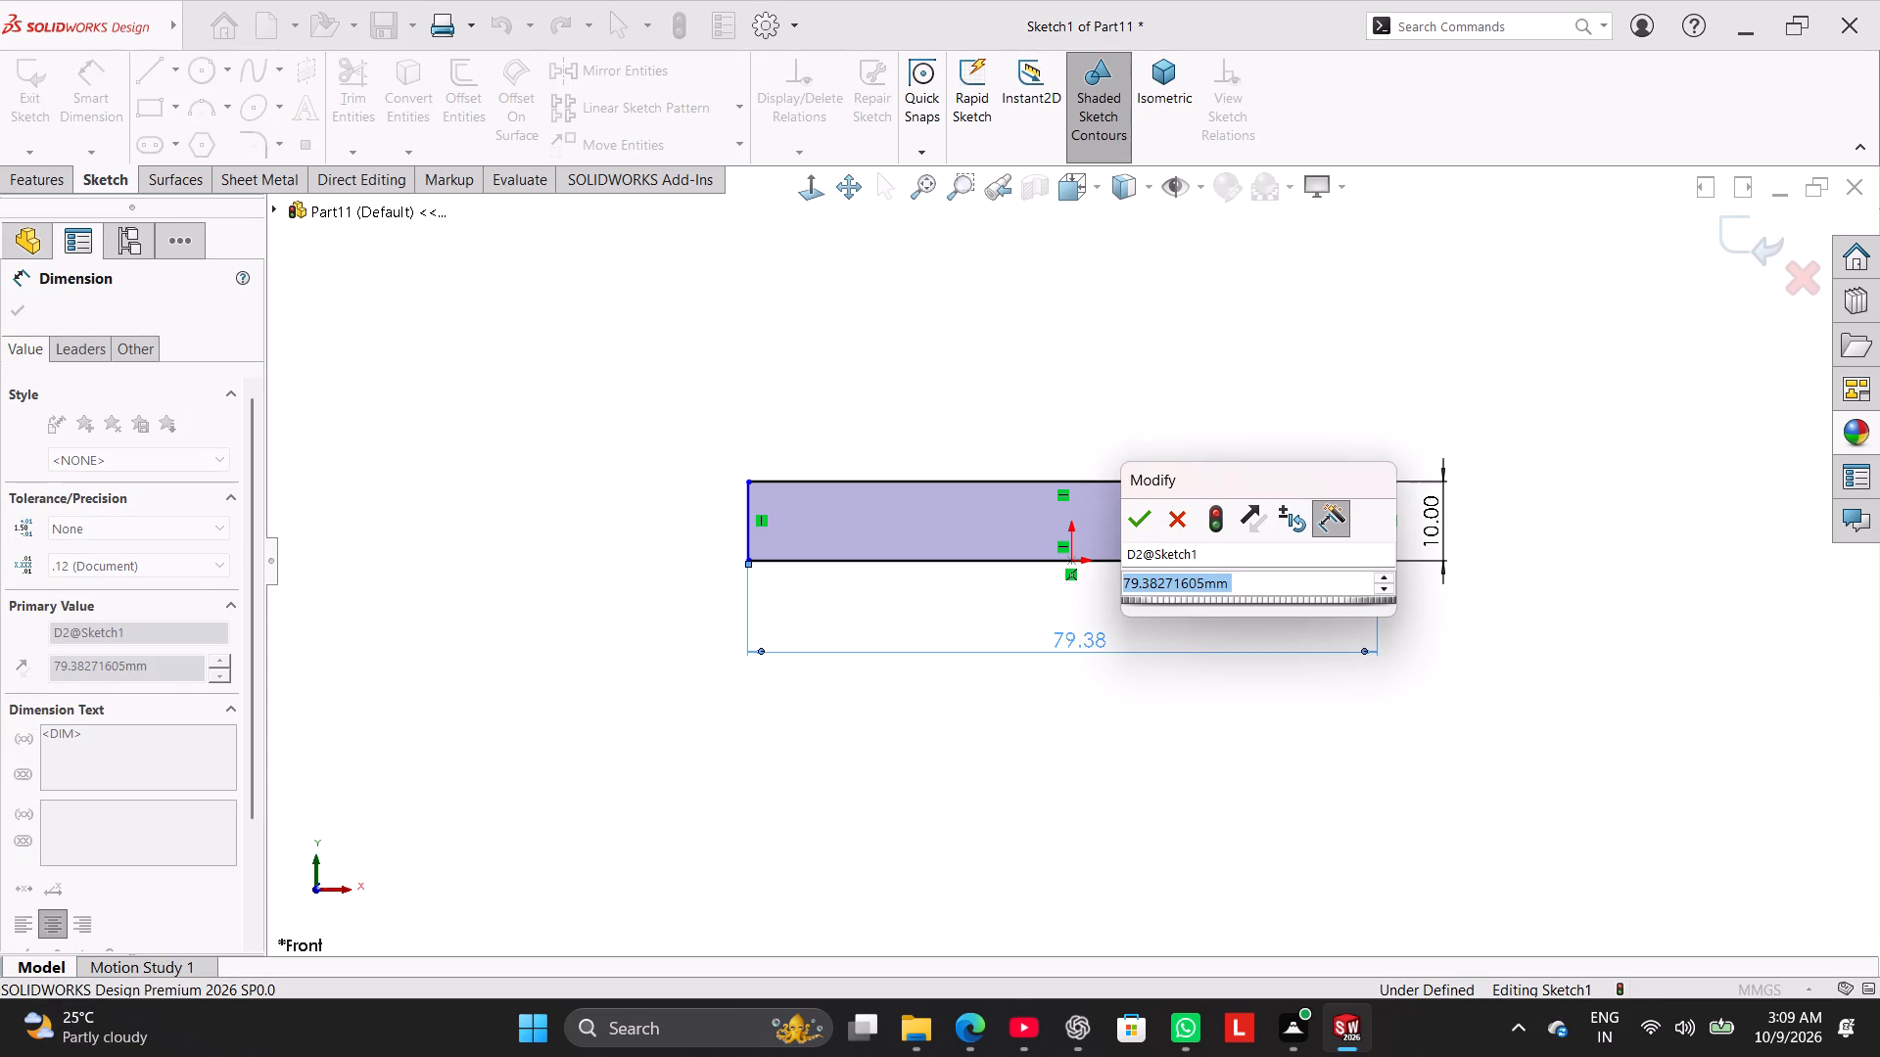
pyautogui.write('100')
pyautogui.press('Return')
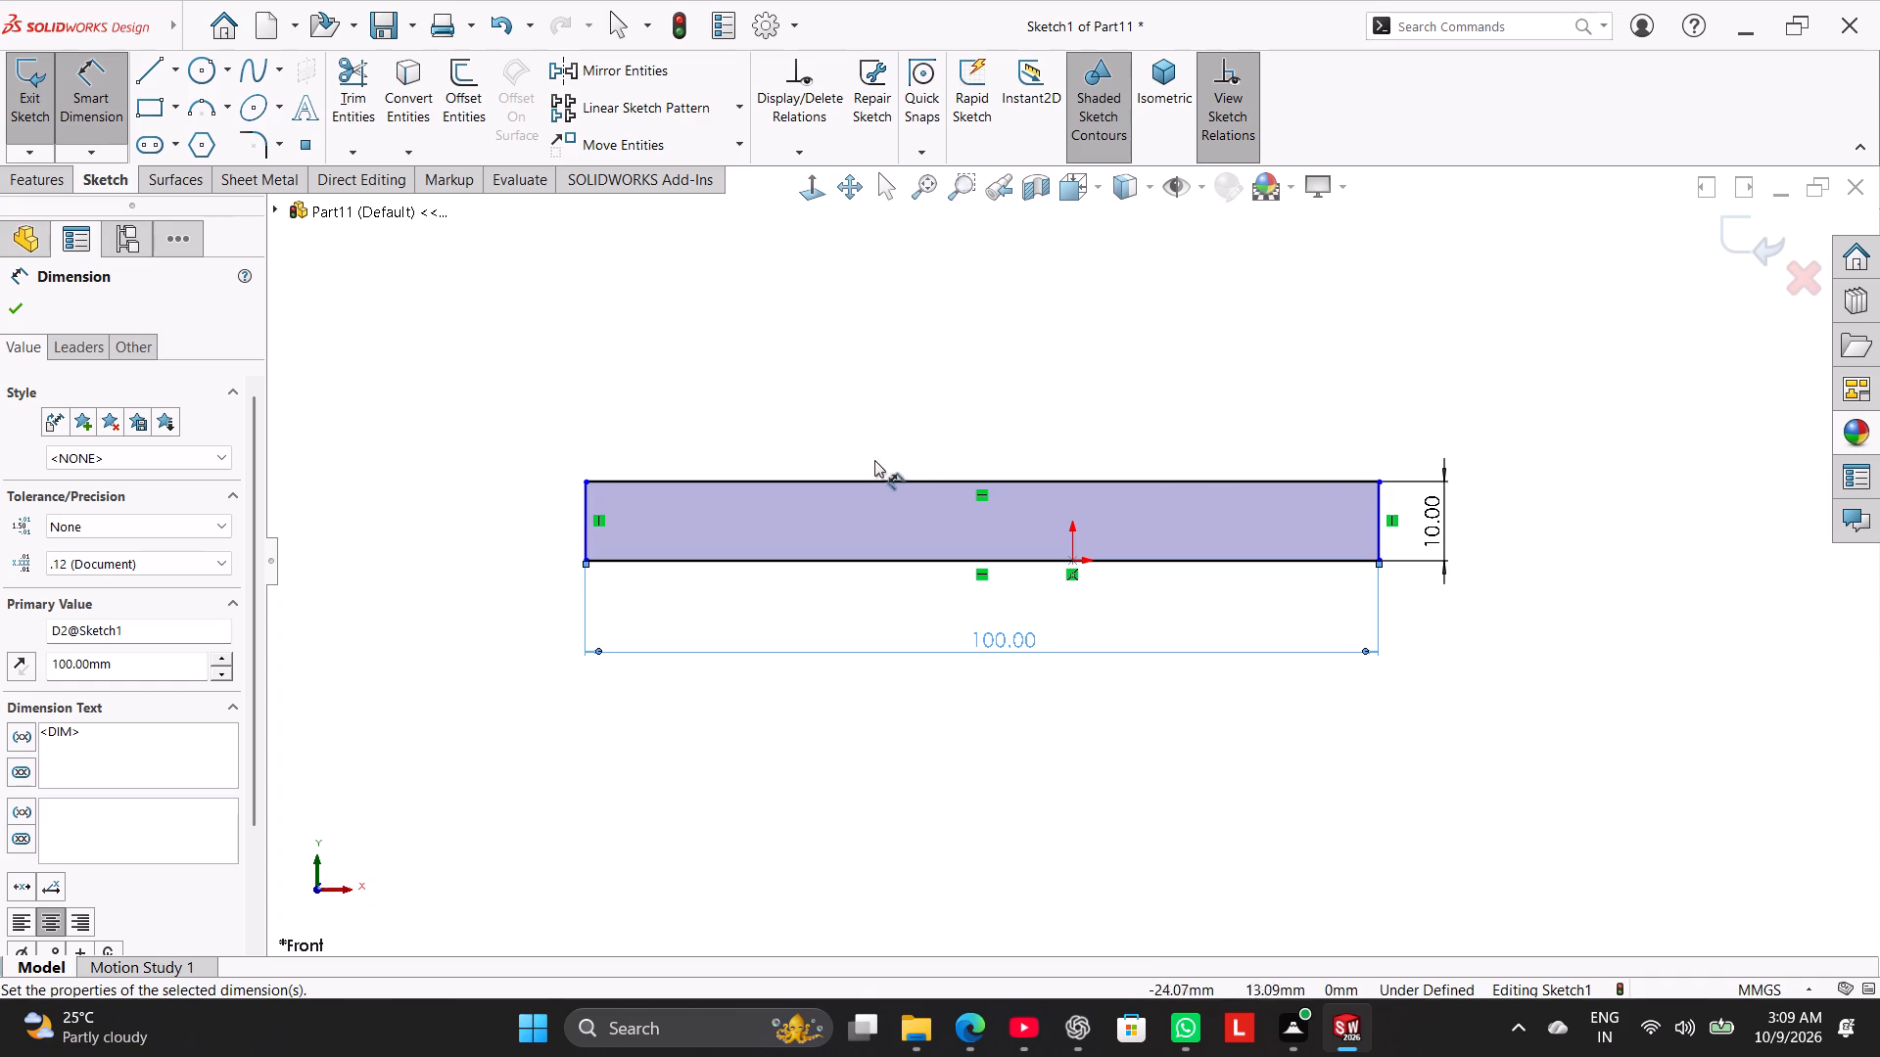
pyautogui.rightClick(690, 373)
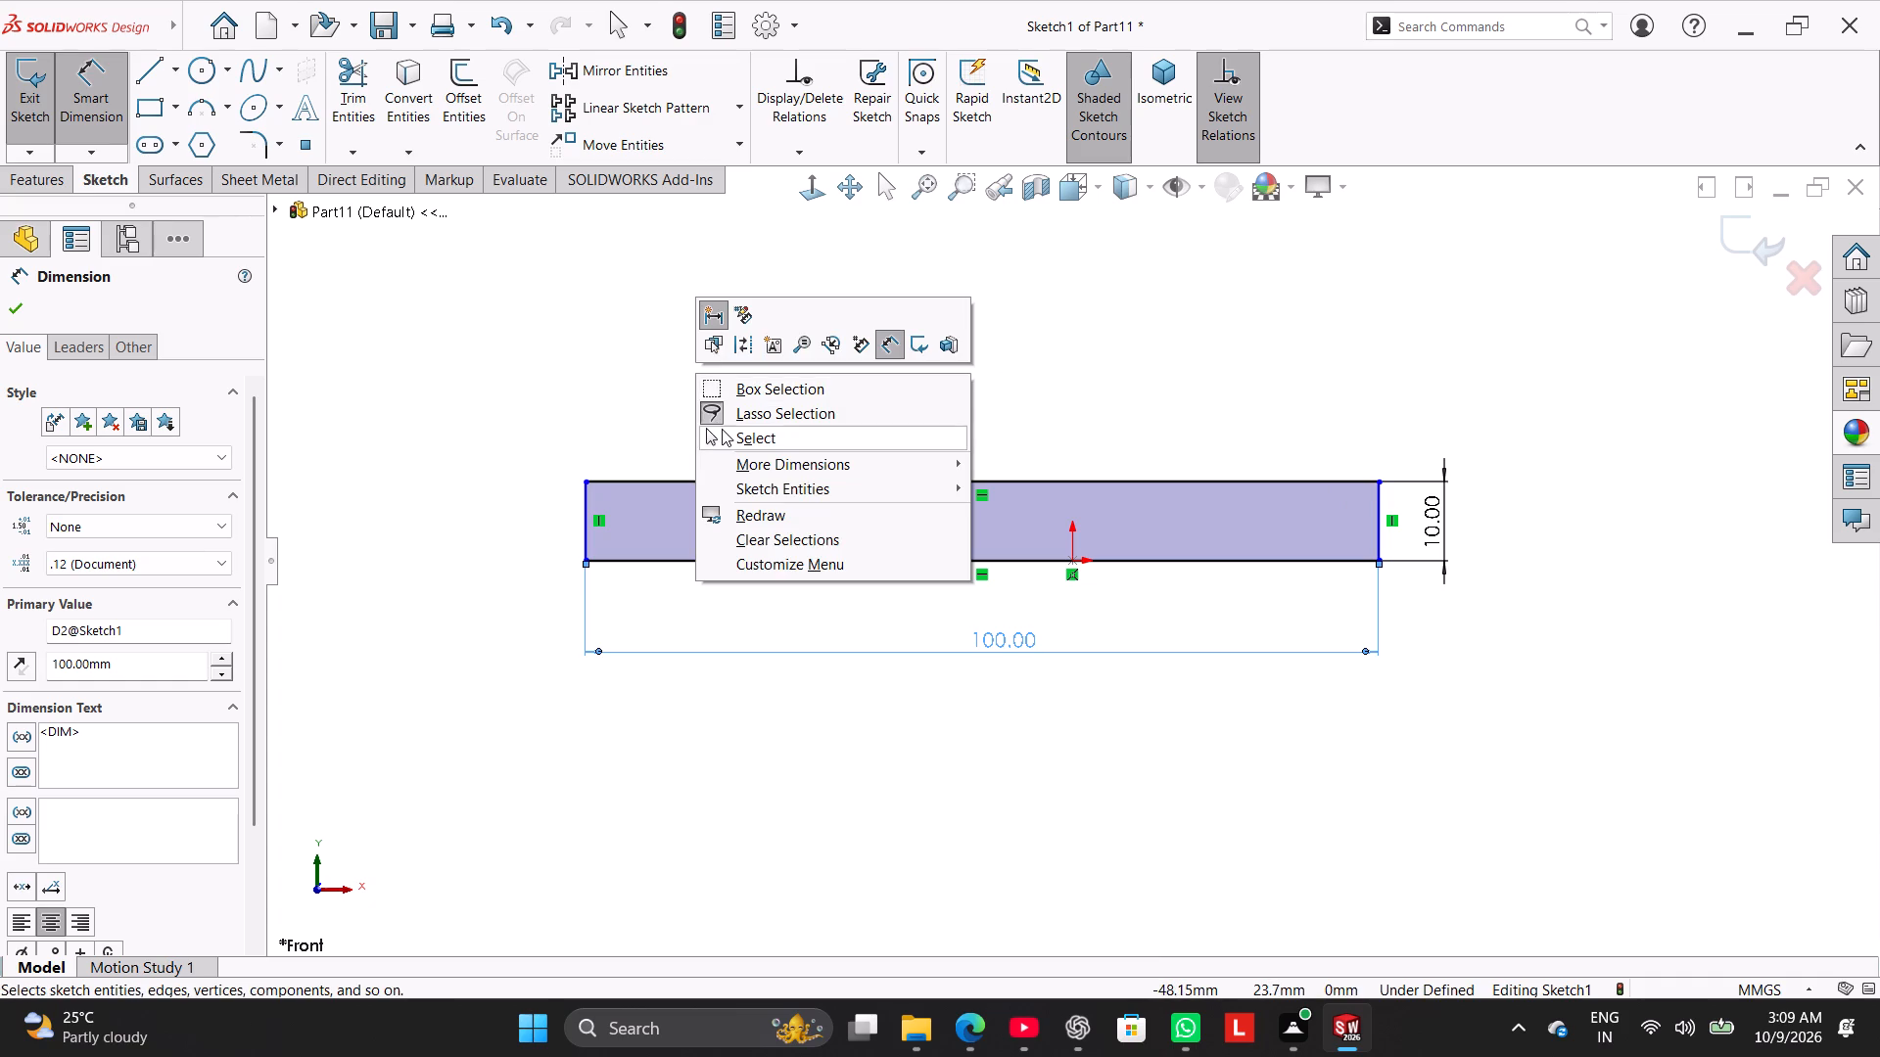
pyautogui.click(725, 430)
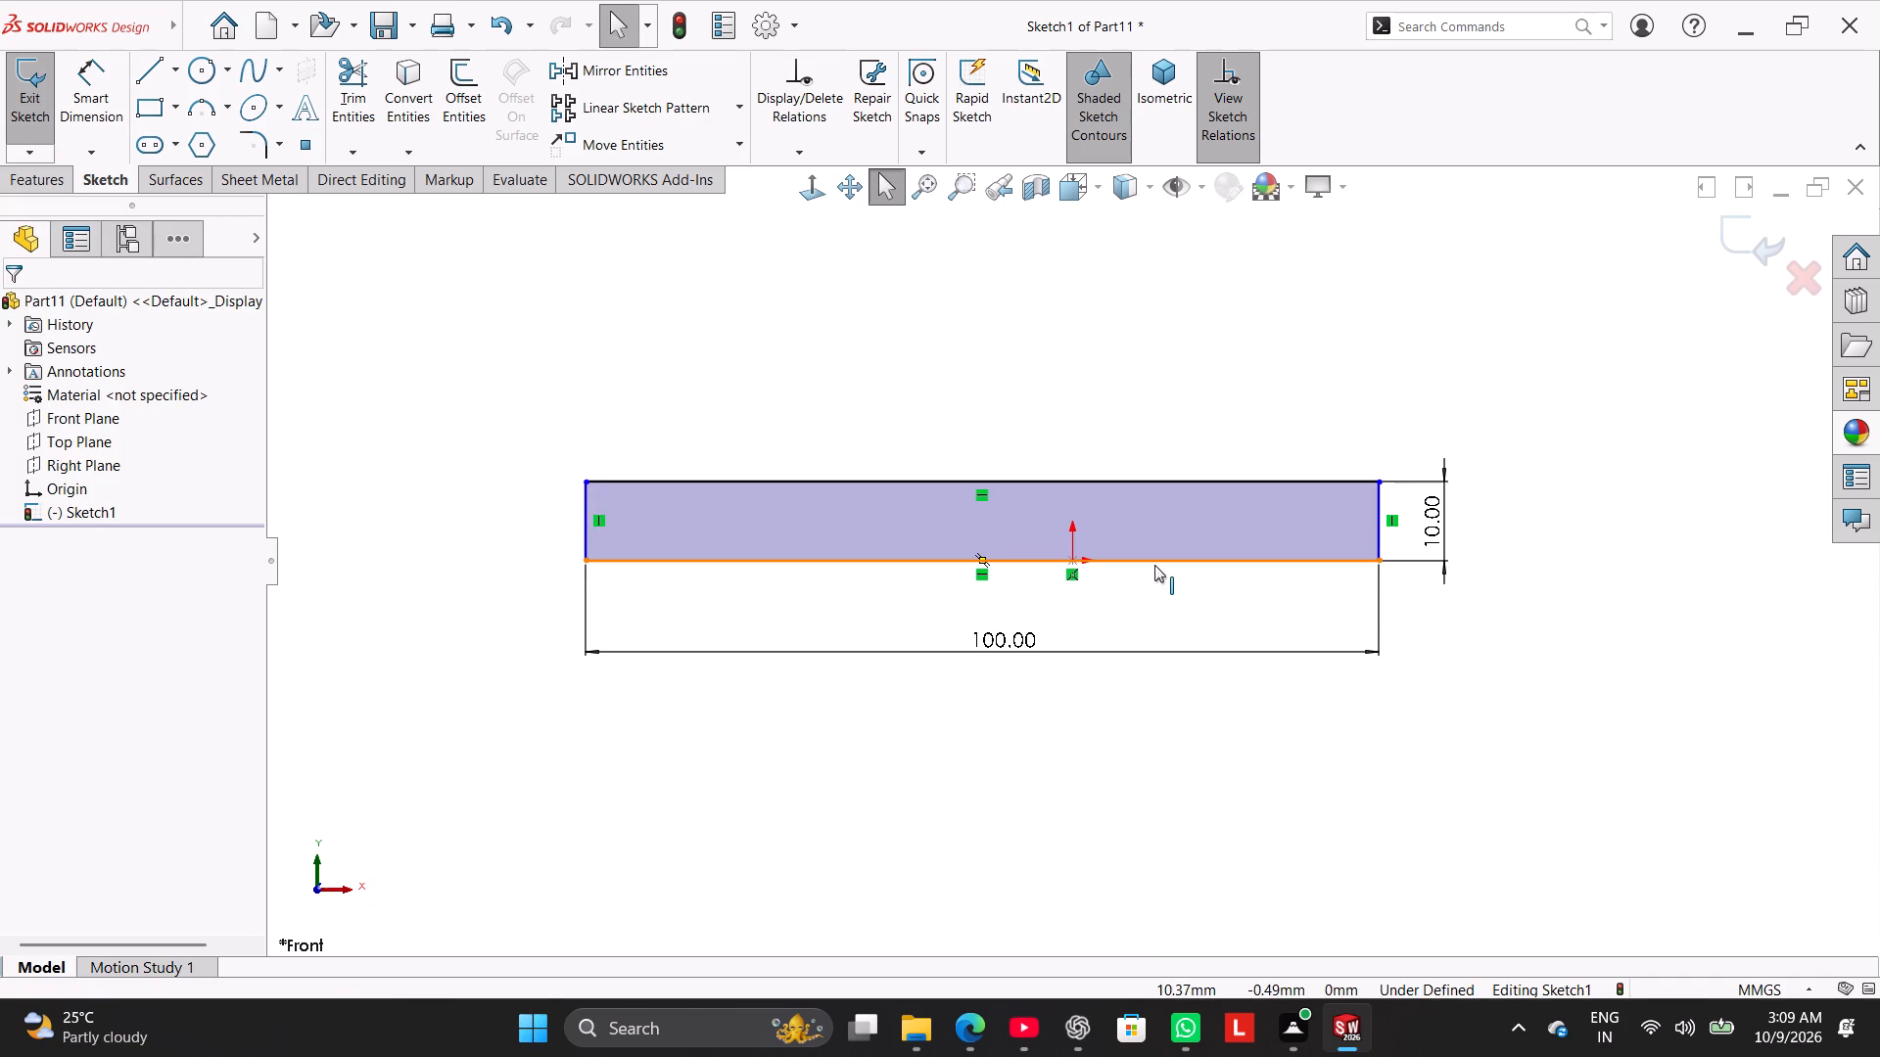
# Make the midpoint of the rectangle's bottom line coincident with the origin.
pyautogui.keyDown('ctrl'); pyautogui.click(983, 559); pyautogui.keyUp('ctrl')
pyautogui.keyDown('ctrl'); pyautogui.click(1073, 563); pyautogui.keyUp('ctrl')
pyautogui.click(62, 708)
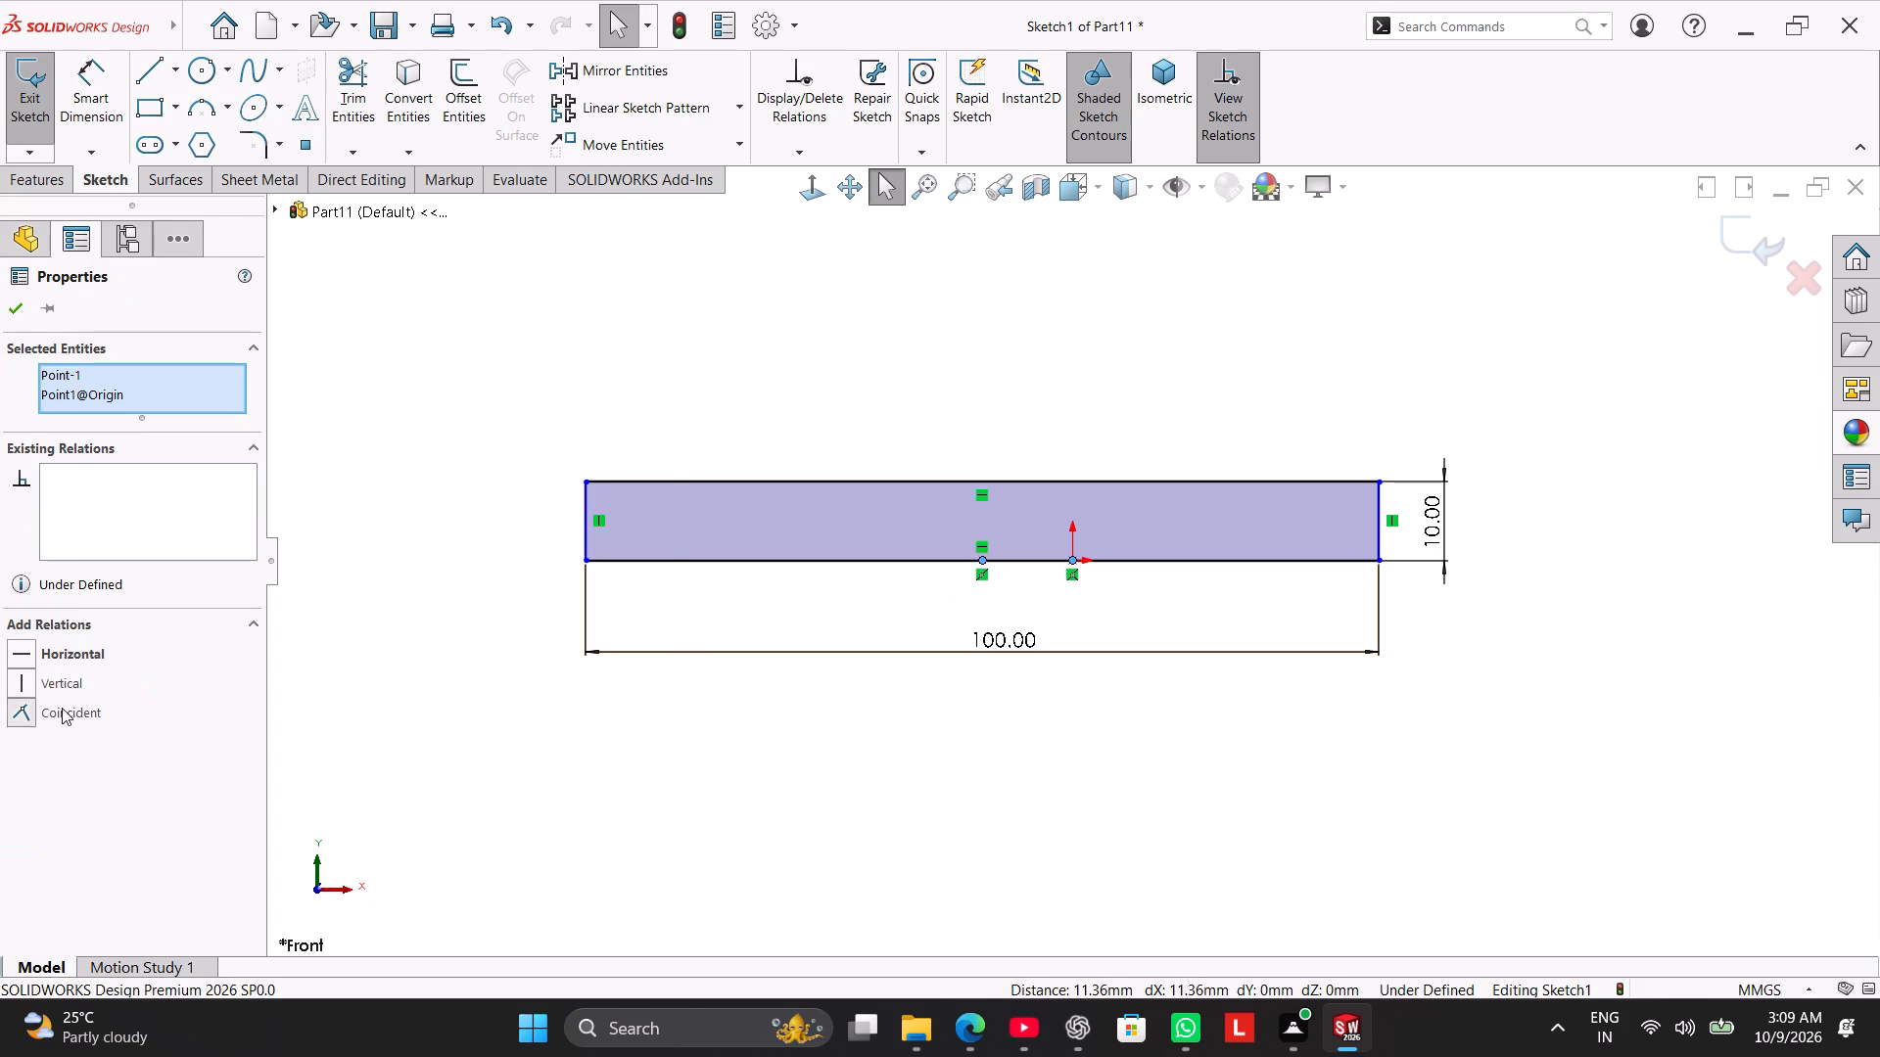
pyautogui.click(330, 648)
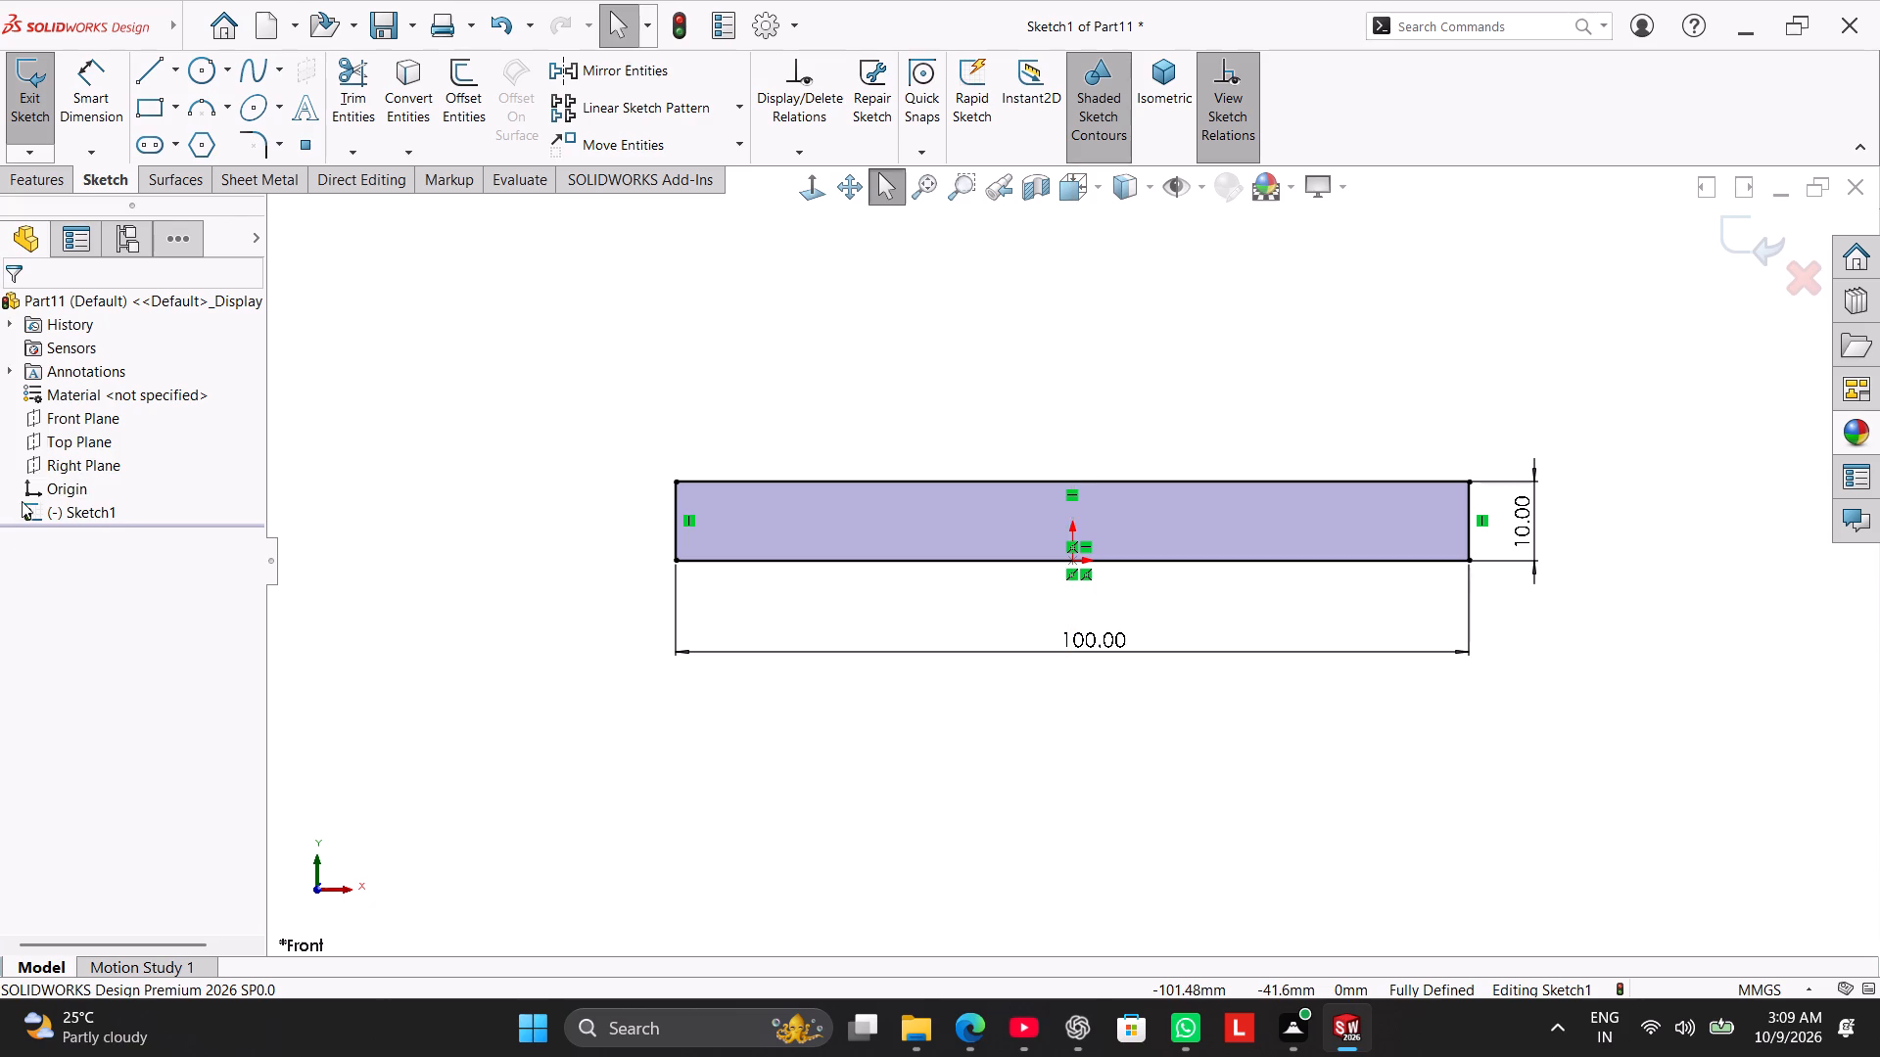
# Sketch a circle above the rectangle, centred about 45 mm directly above the origin.
pyautogui.click(210, 77)
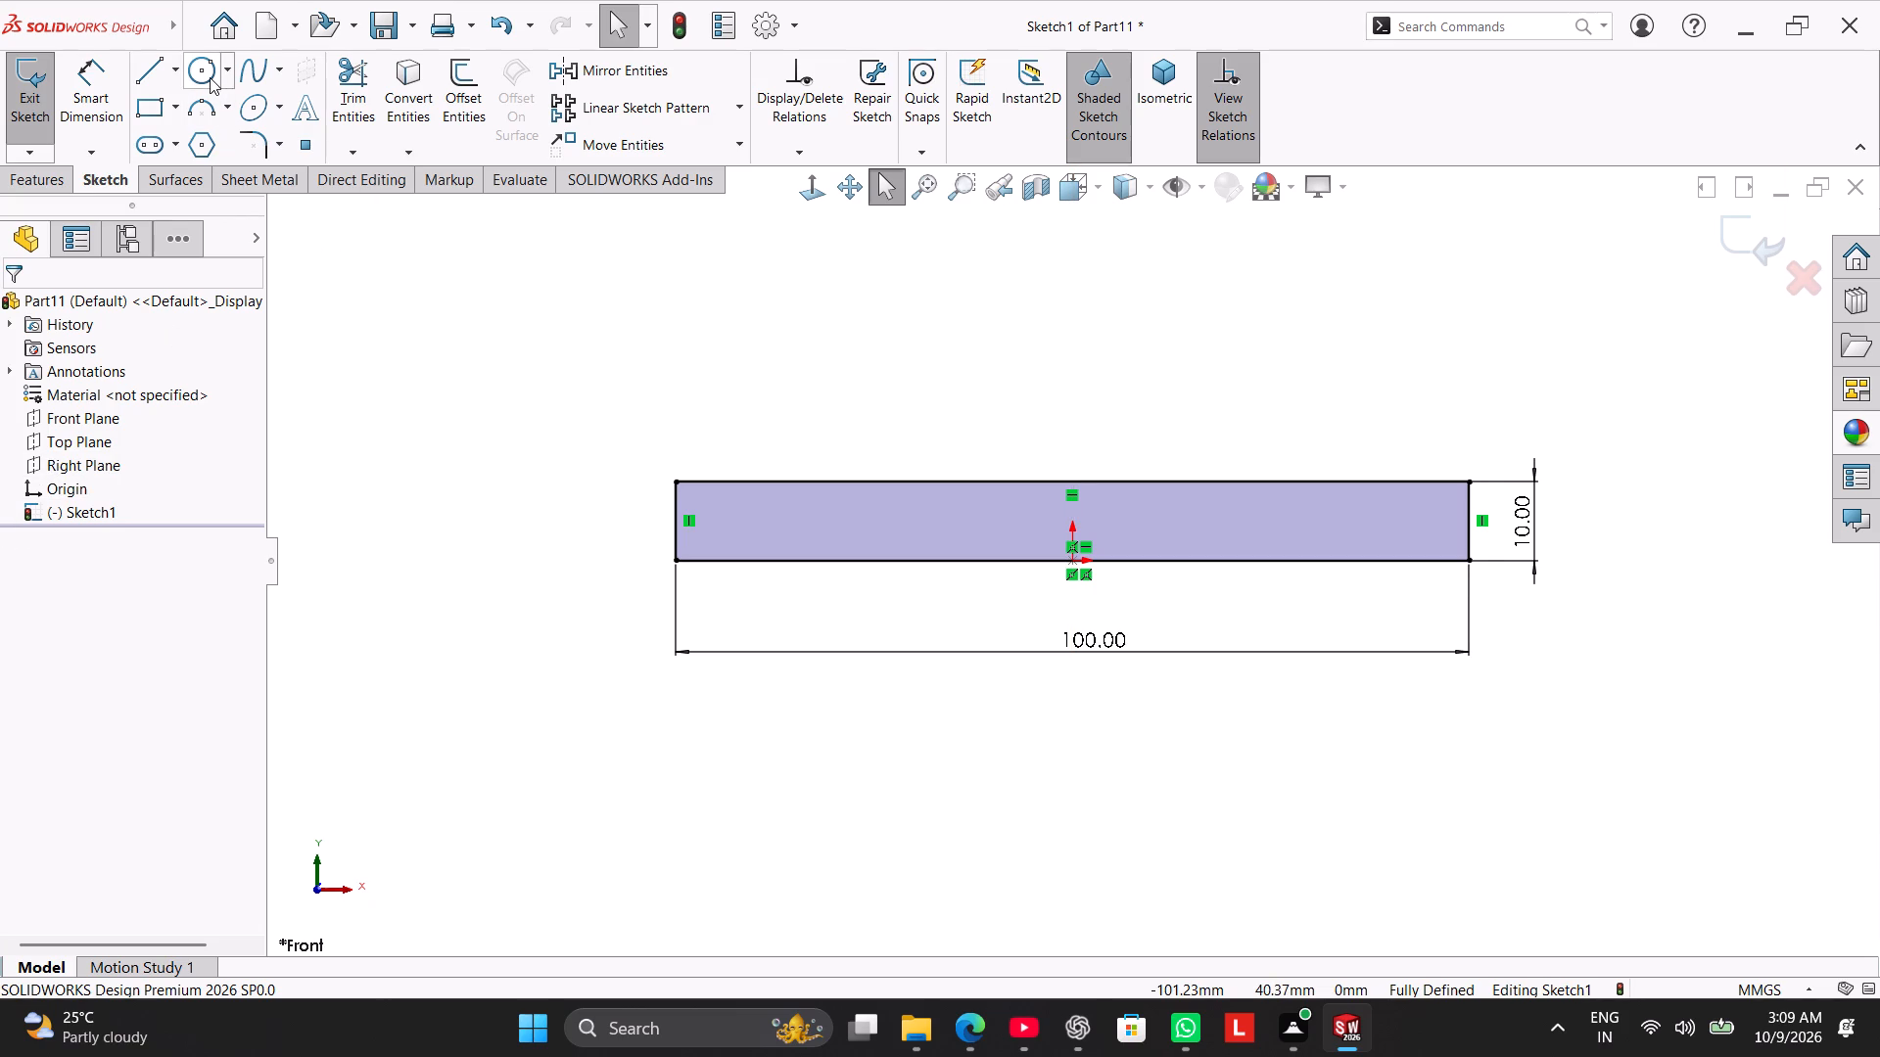
pyautogui.scroll(1, 1104, 294)
pyautogui.scroll(-2, 1091, 271)
pyautogui.click(1059, 291)
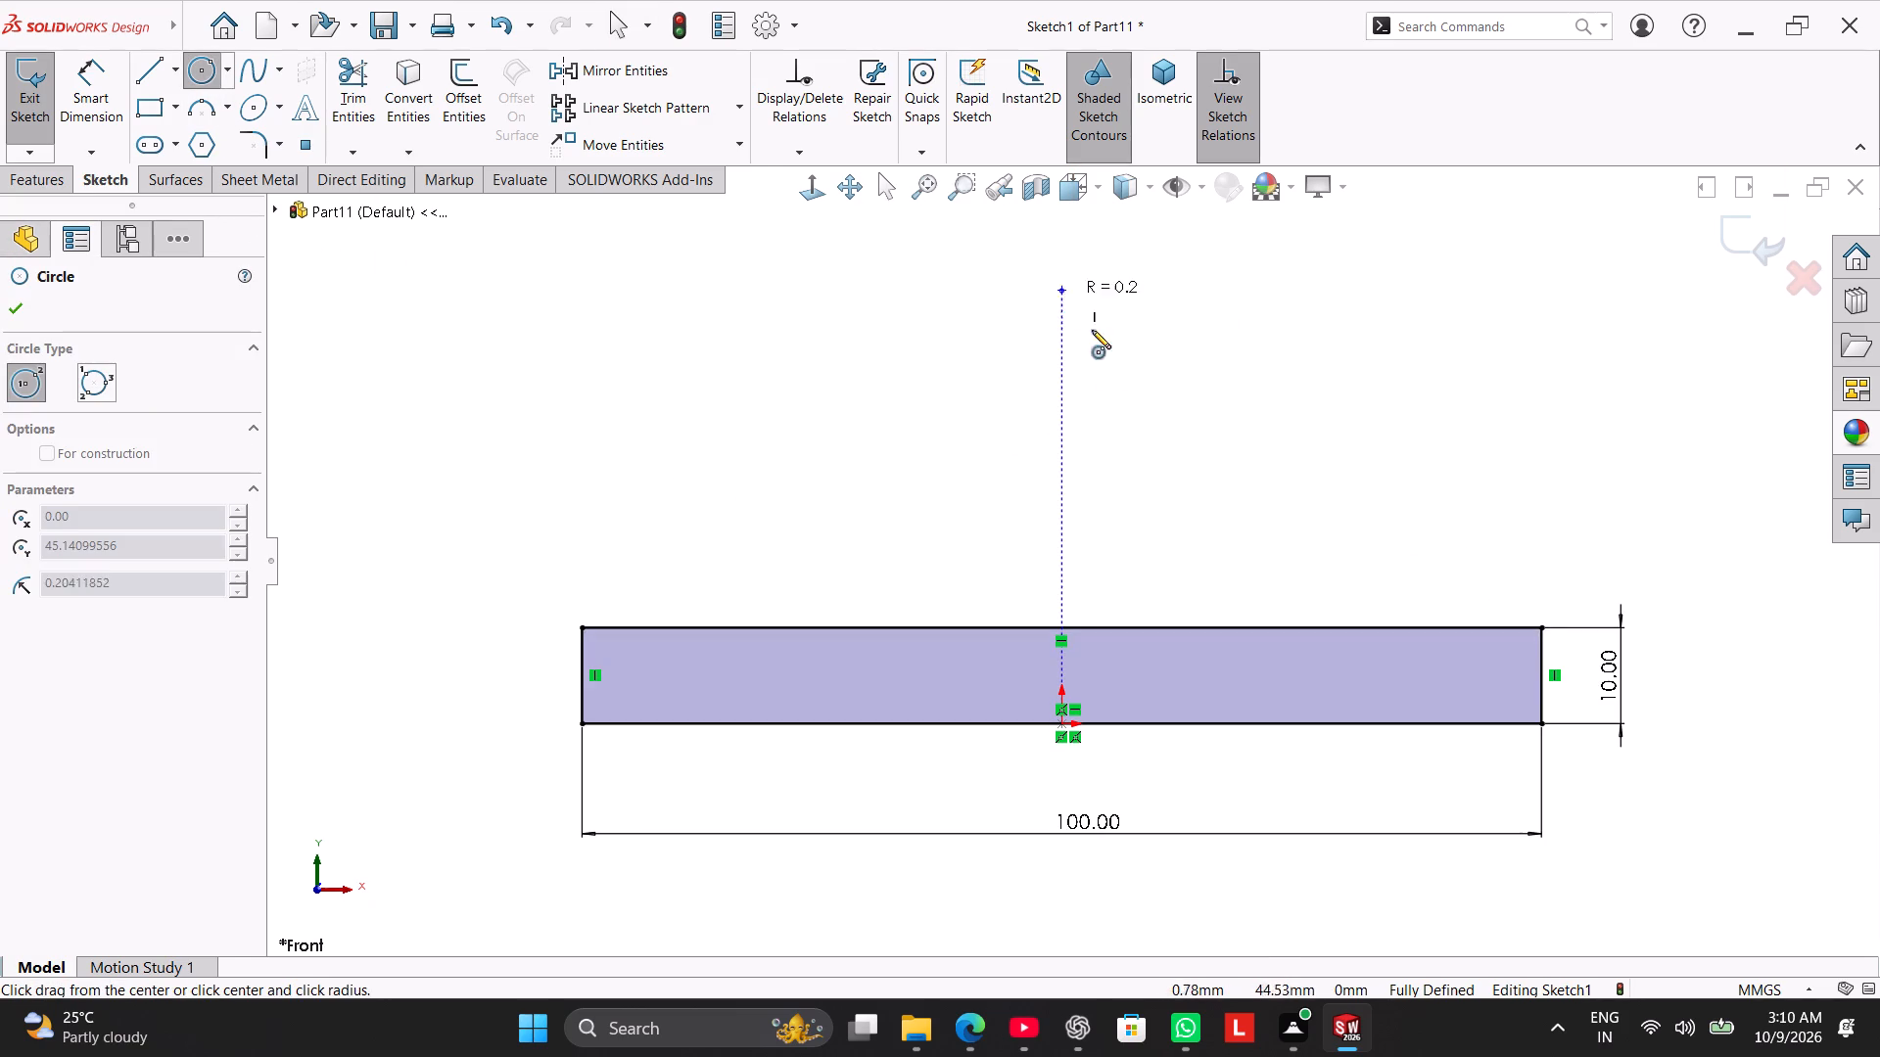
pyautogui.click(1127, 383)
# Dimension the circle's centre at 35 mm above the rectangle's bottom line.
pyautogui.click(104, 107)
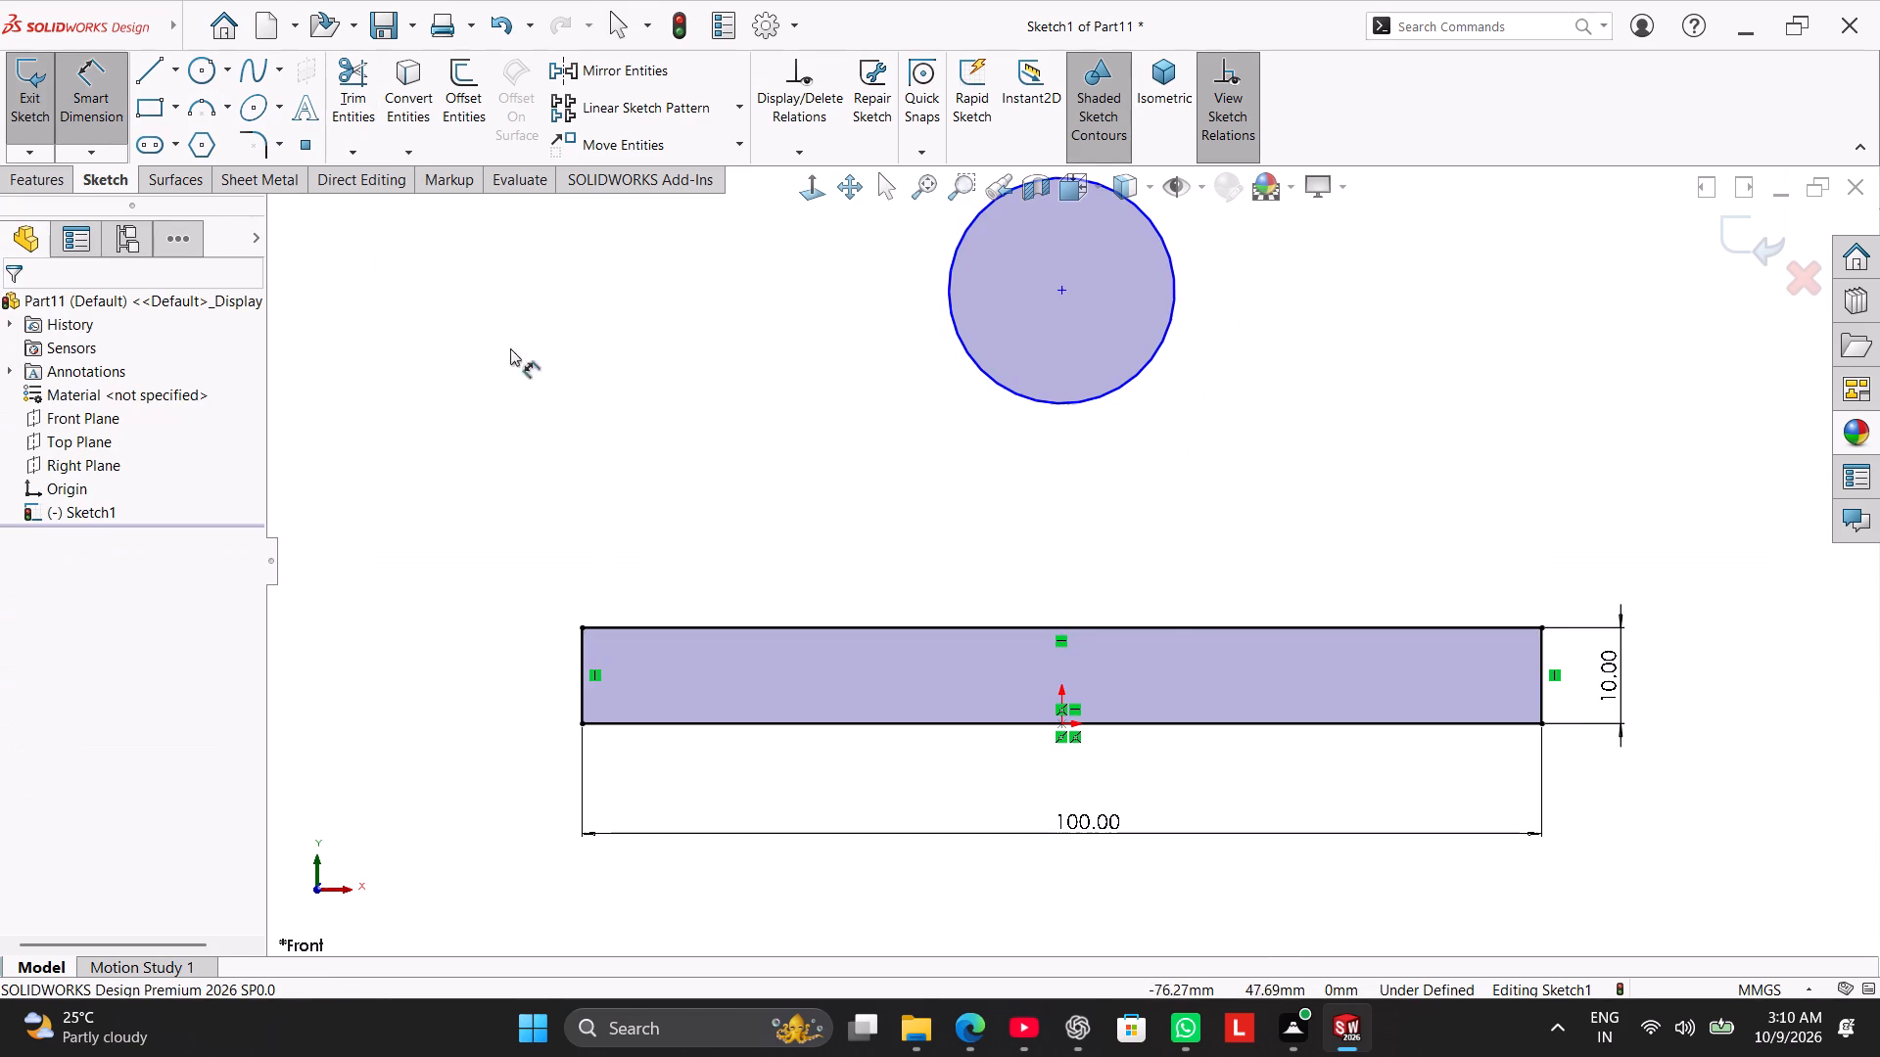
pyautogui.click(1527, 722)
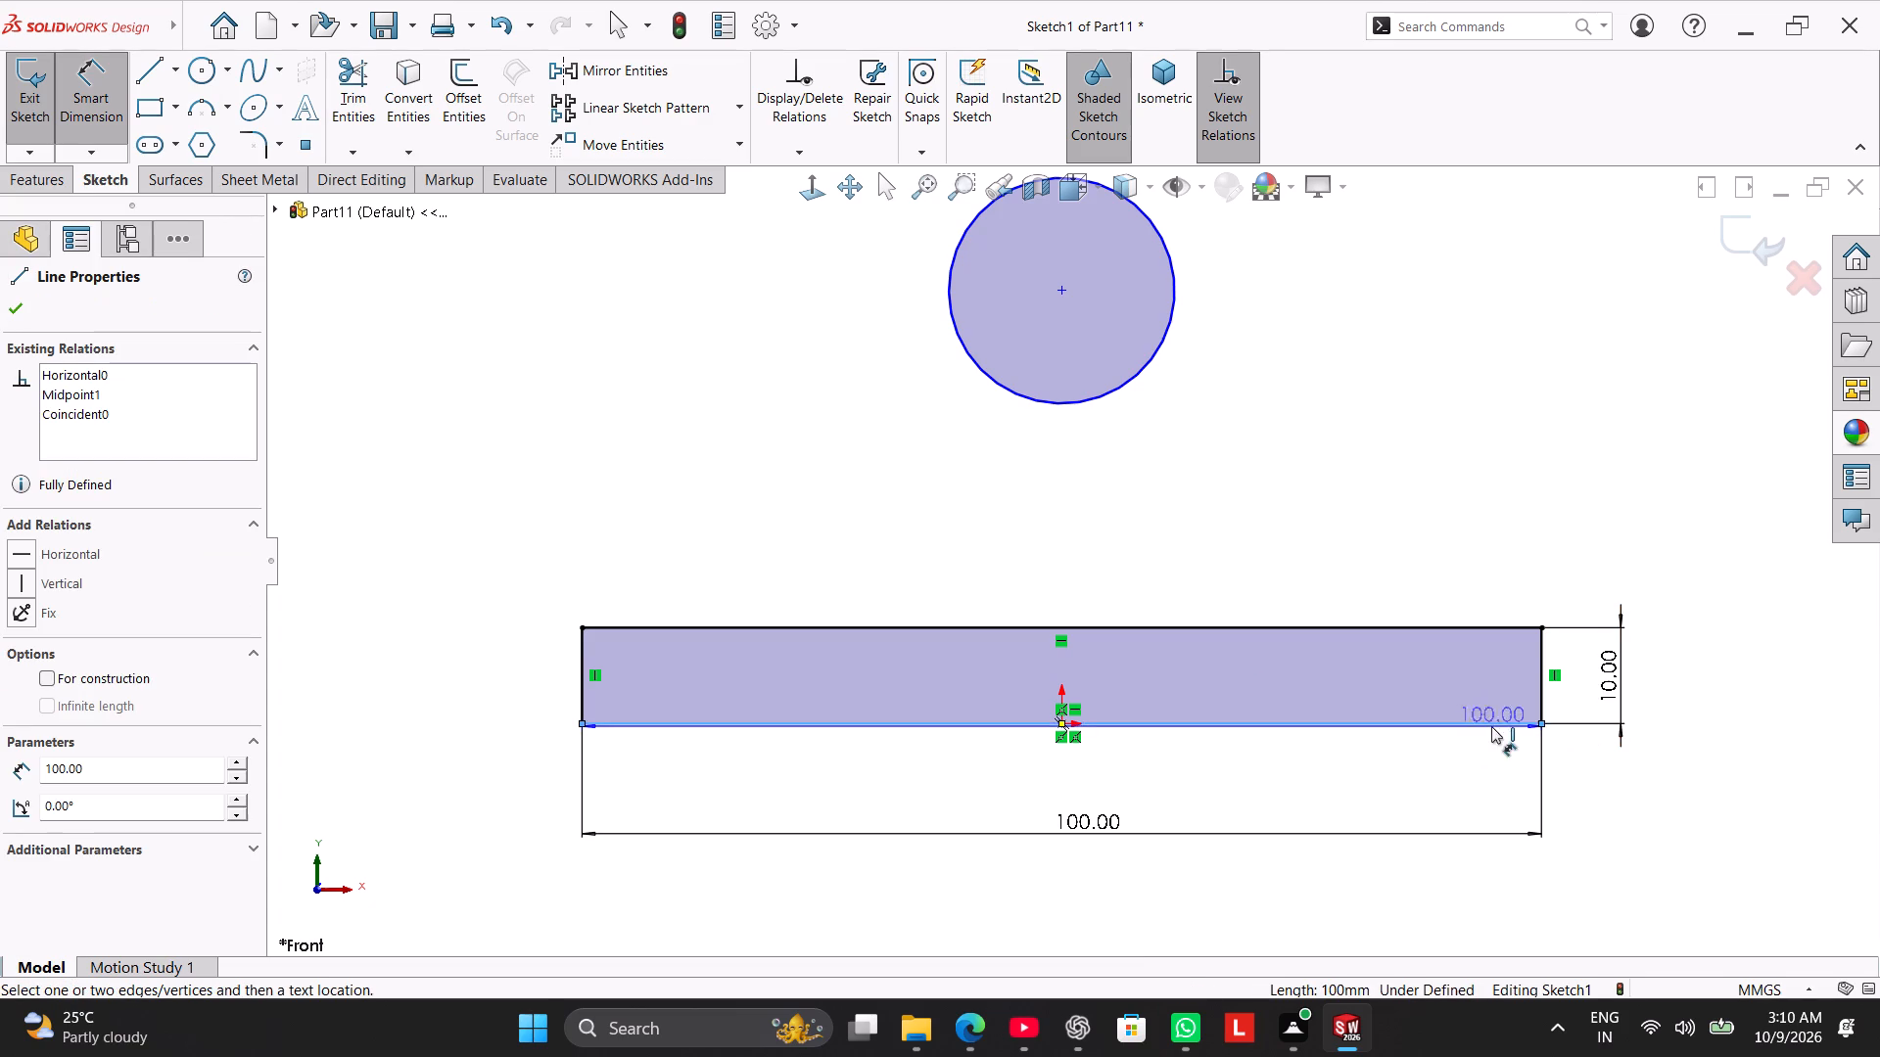
pyautogui.click(1064, 289)
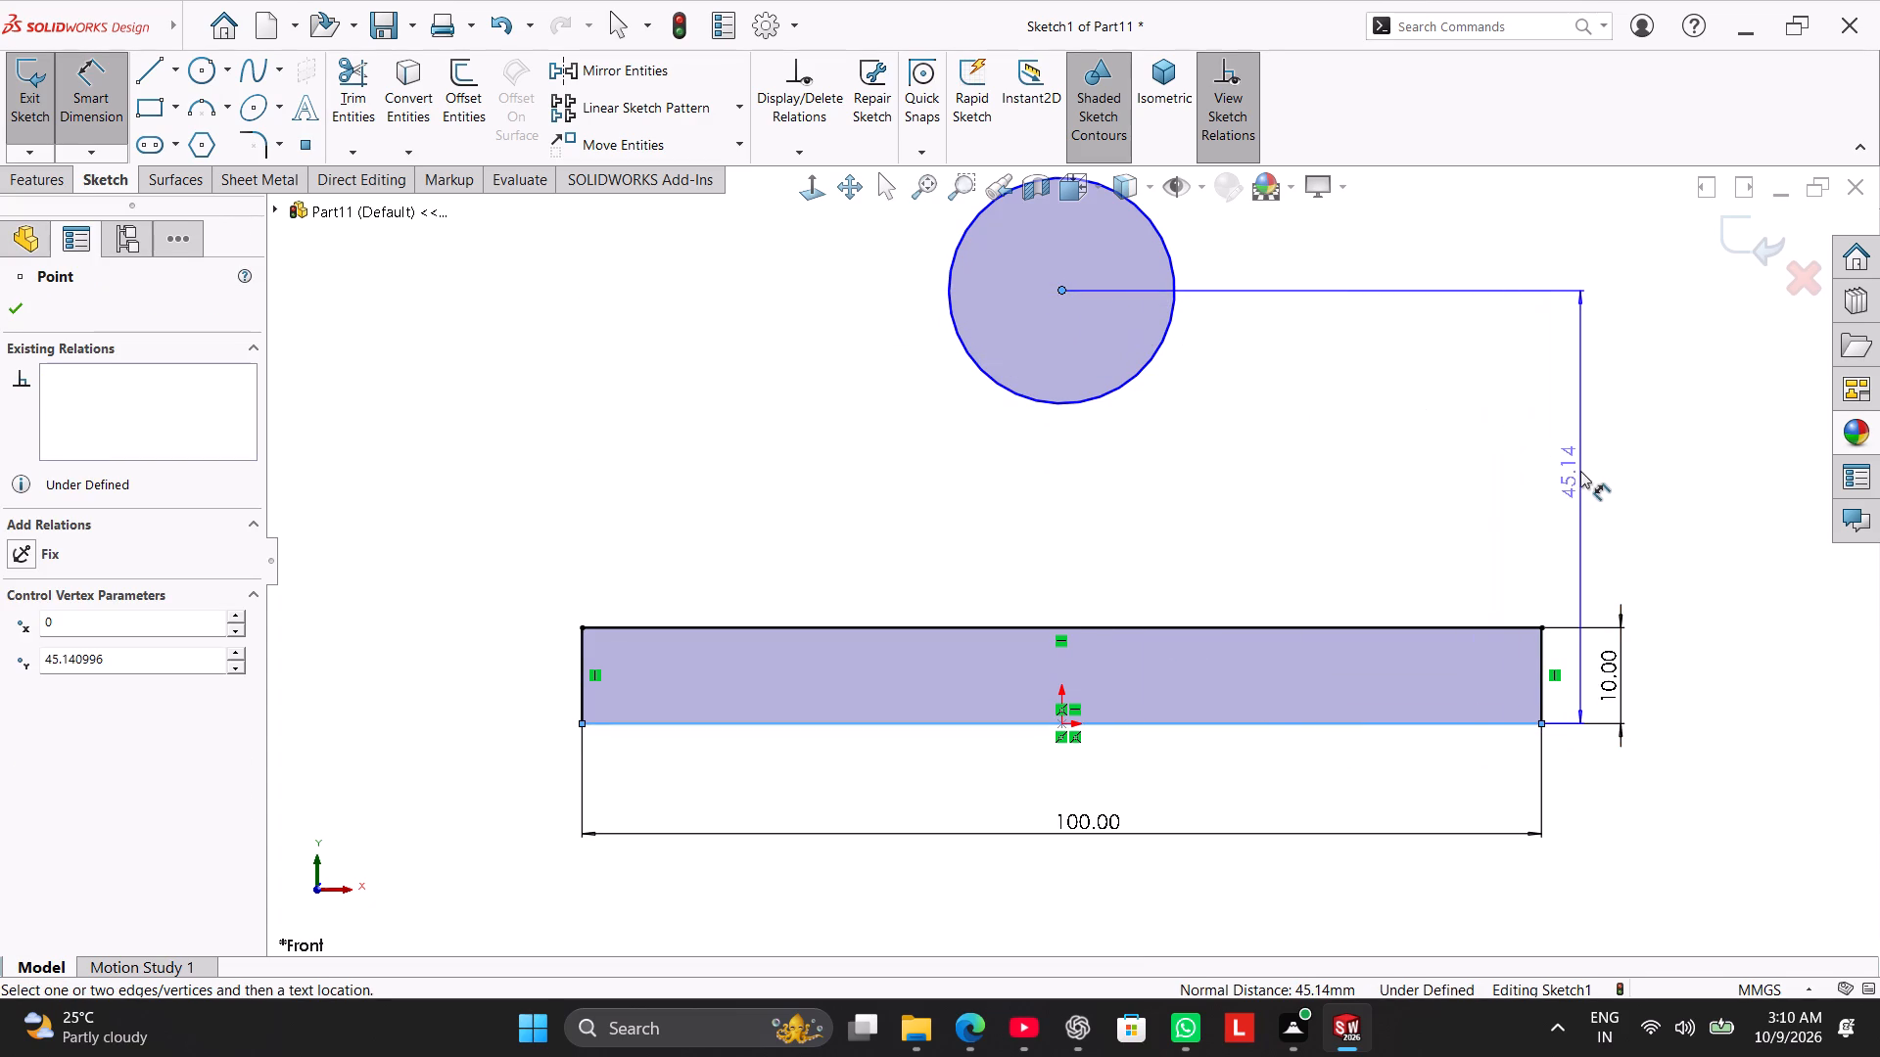
pyautogui.click(1583, 464)
pyautogui.press('3')
pyautogui.press('5')
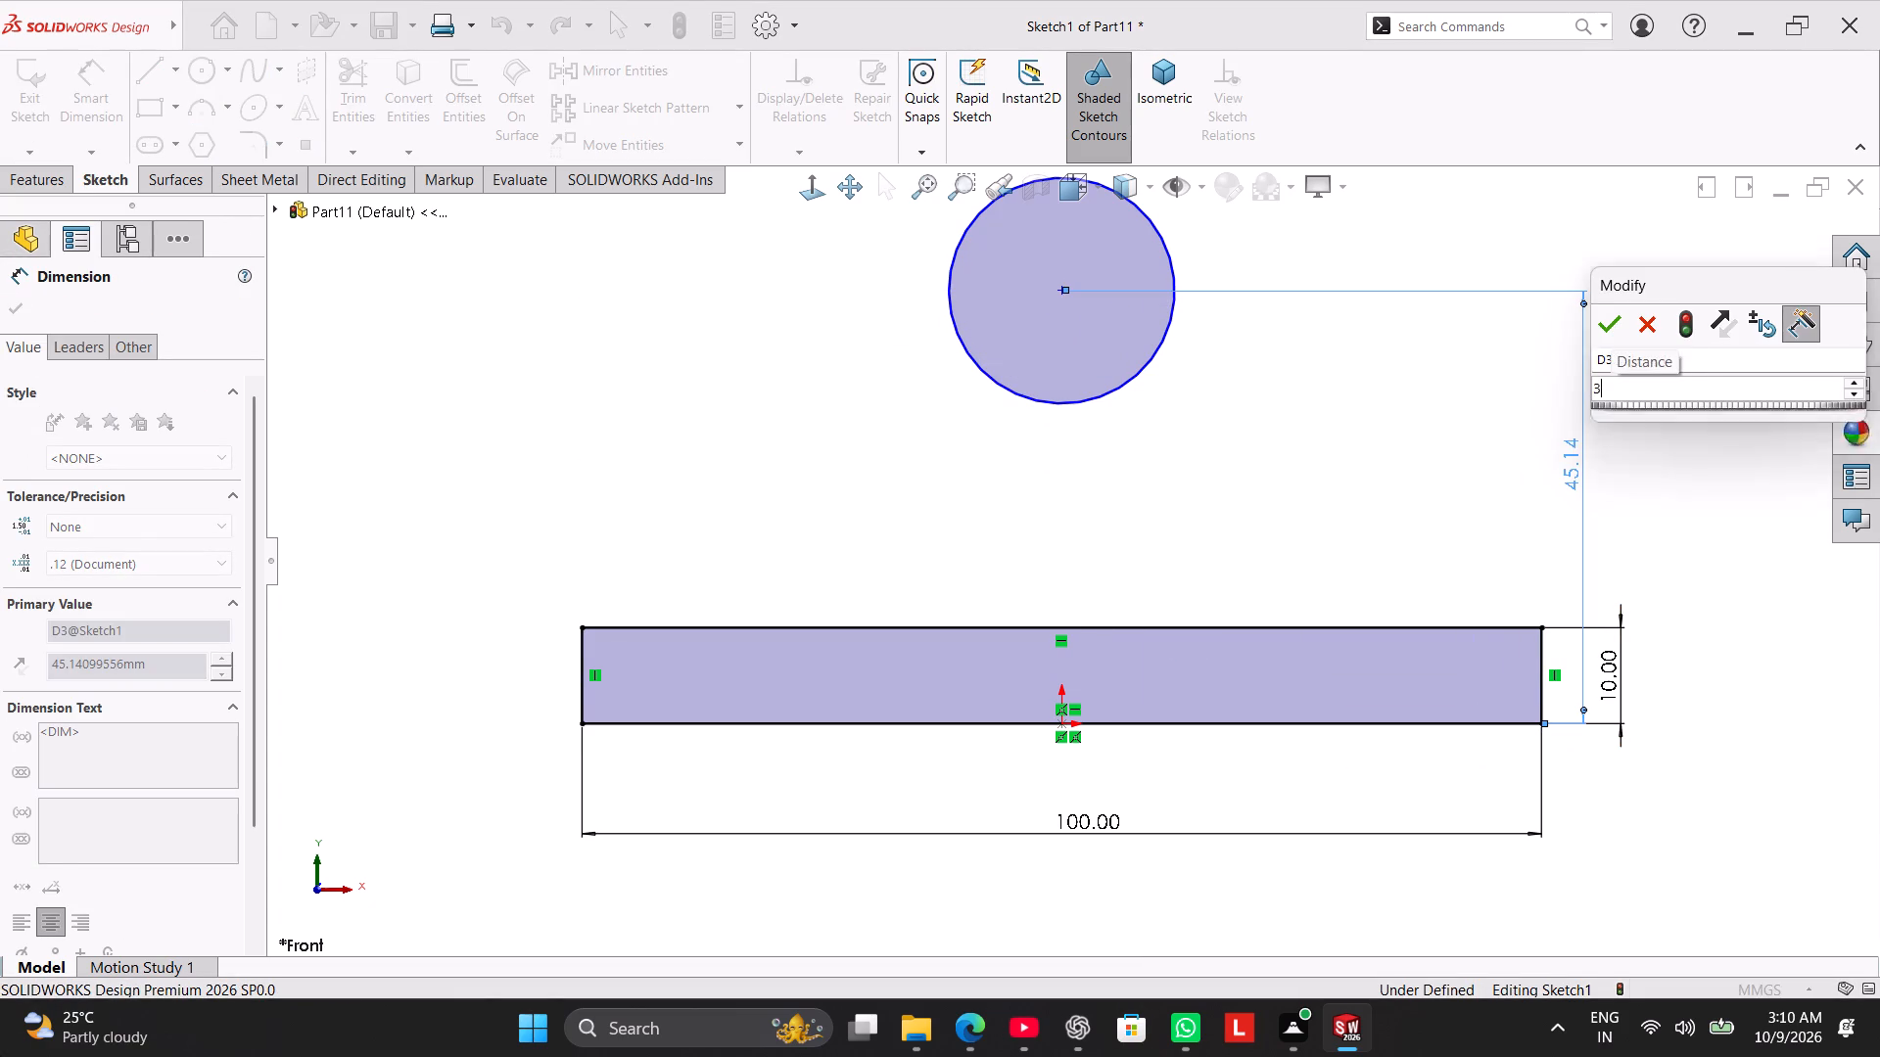
pyautogui.press('Return')
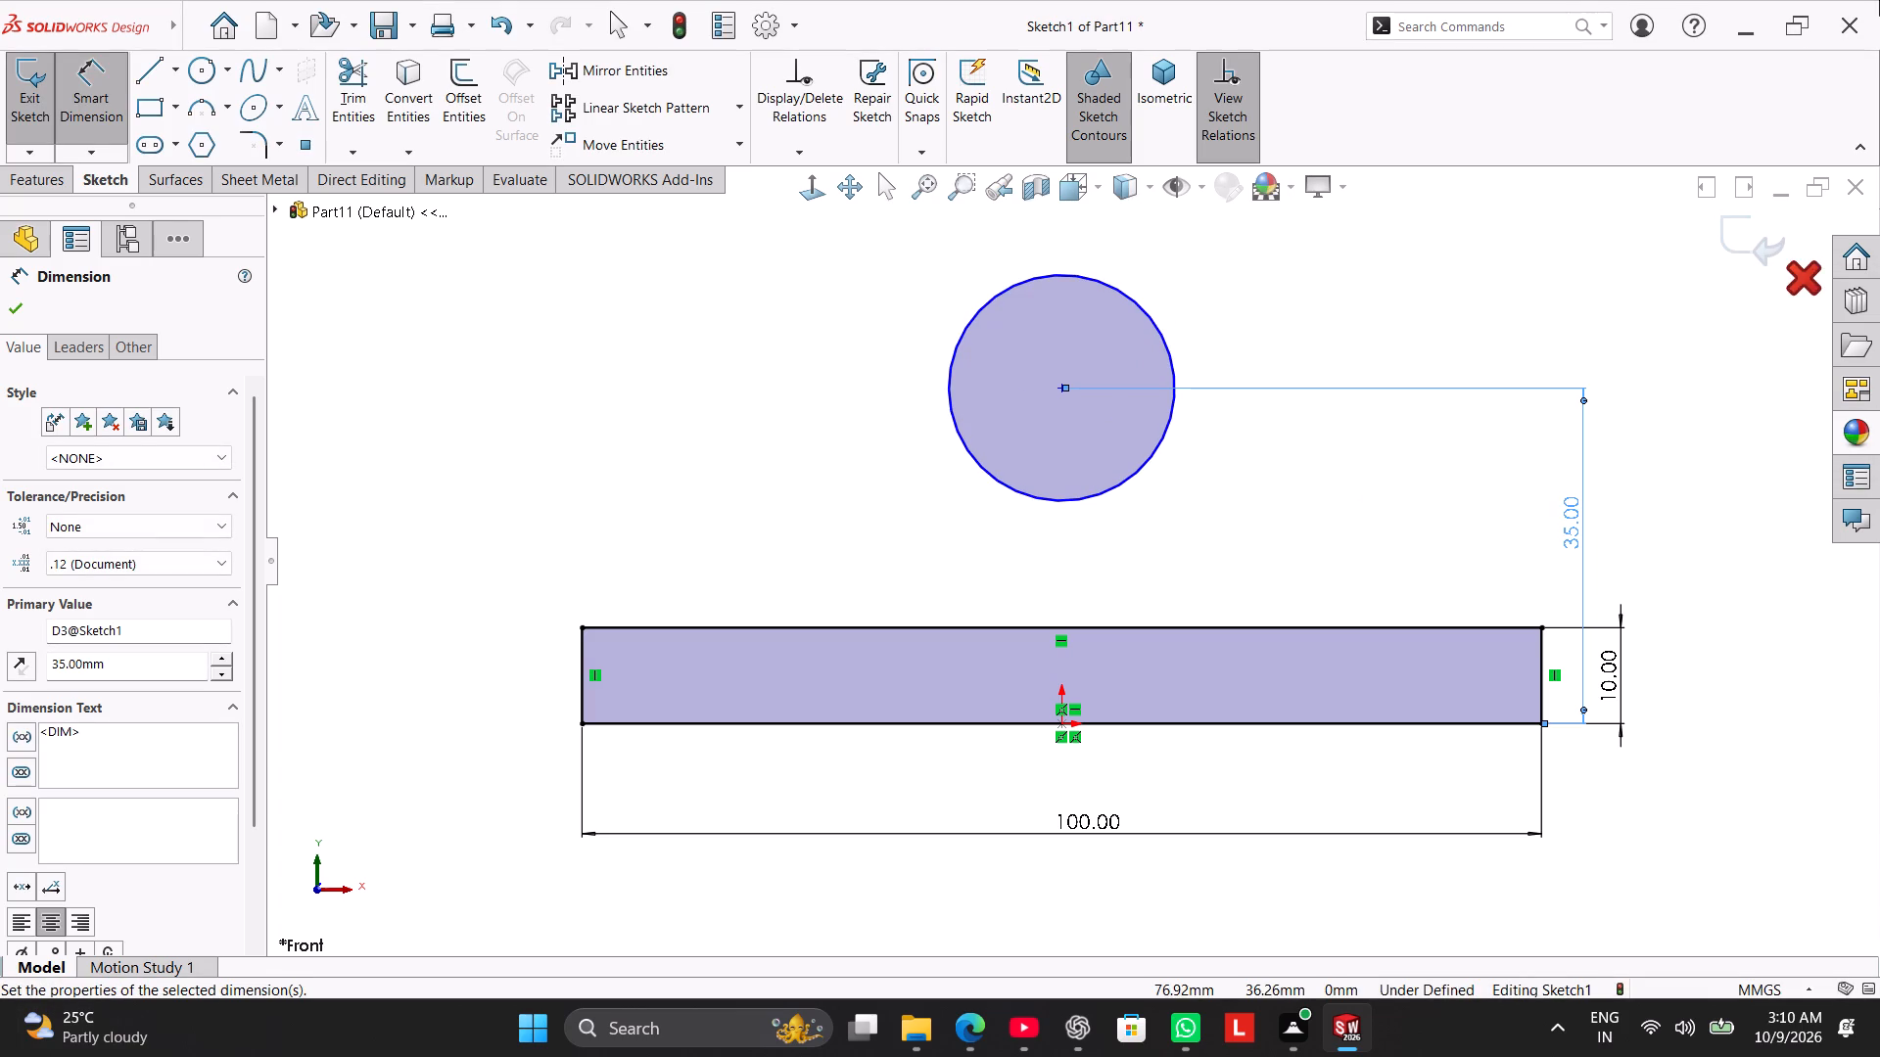
pyautogui.rightClick(620, 437)
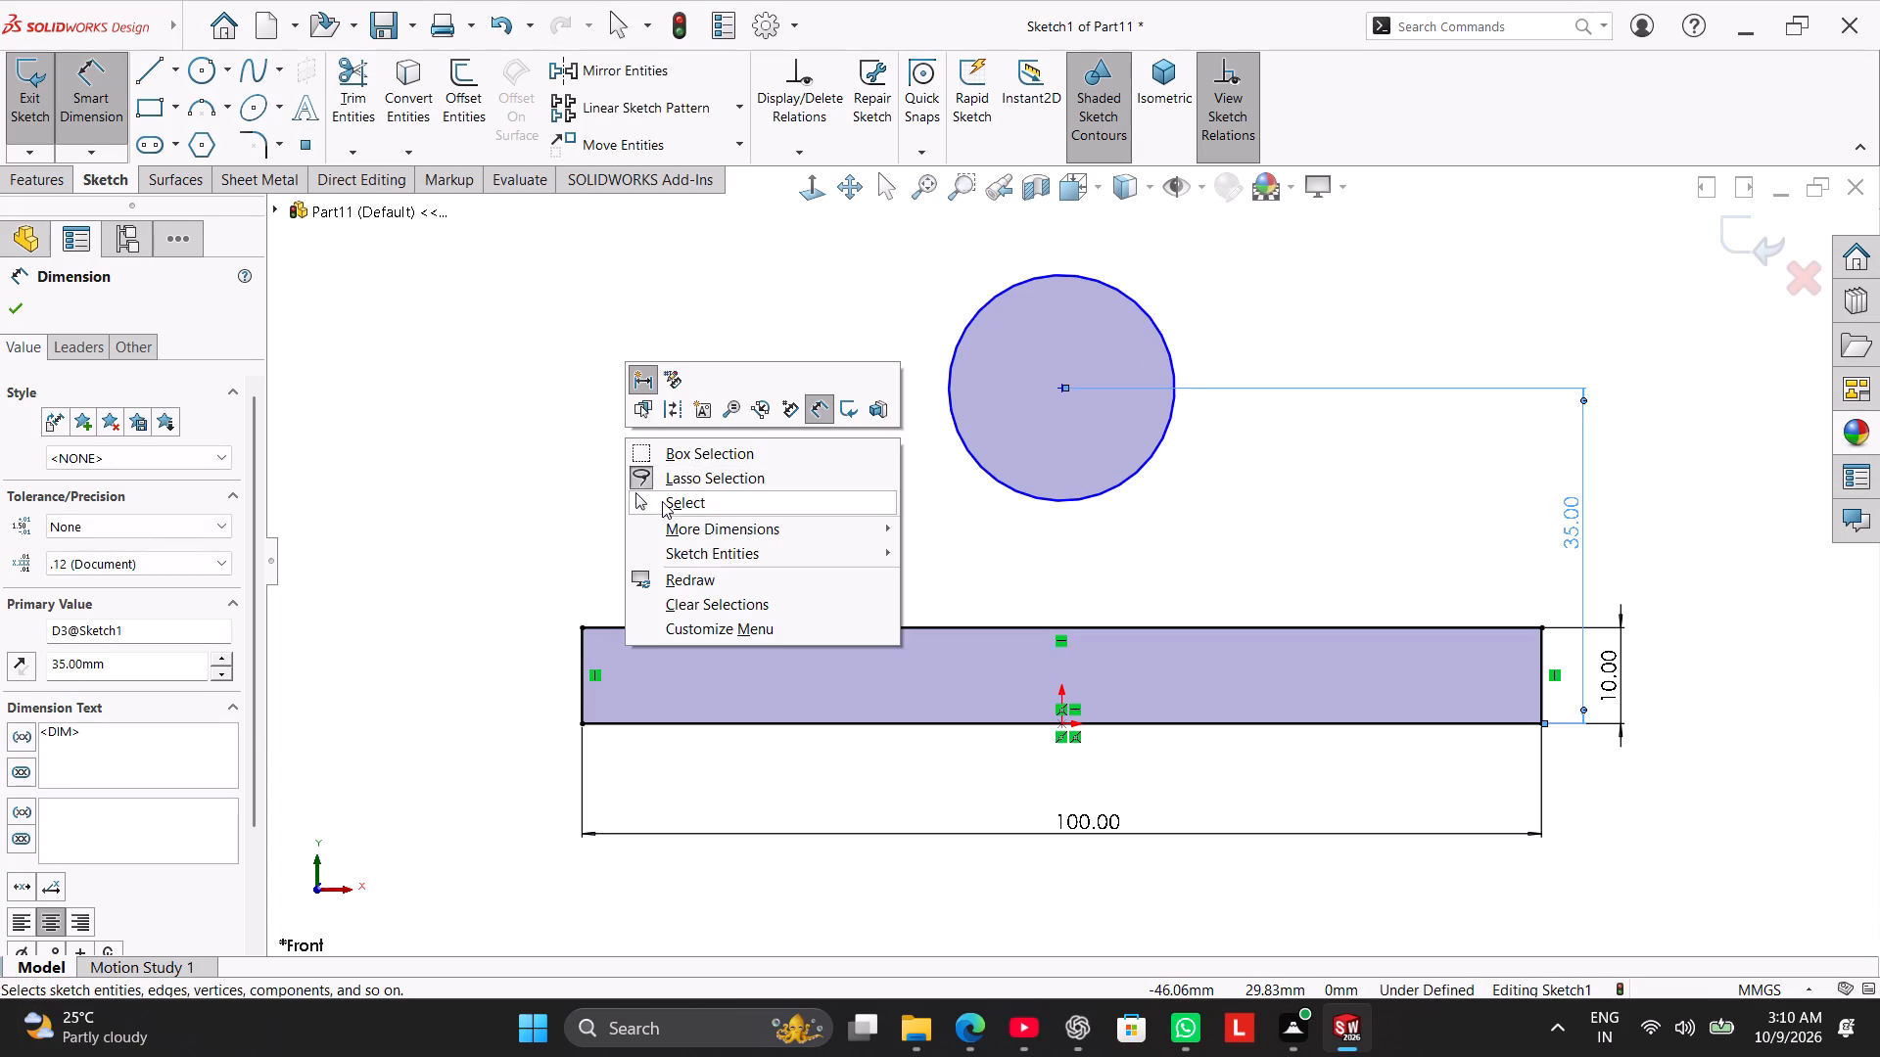
pyautogui.click(662, 501)
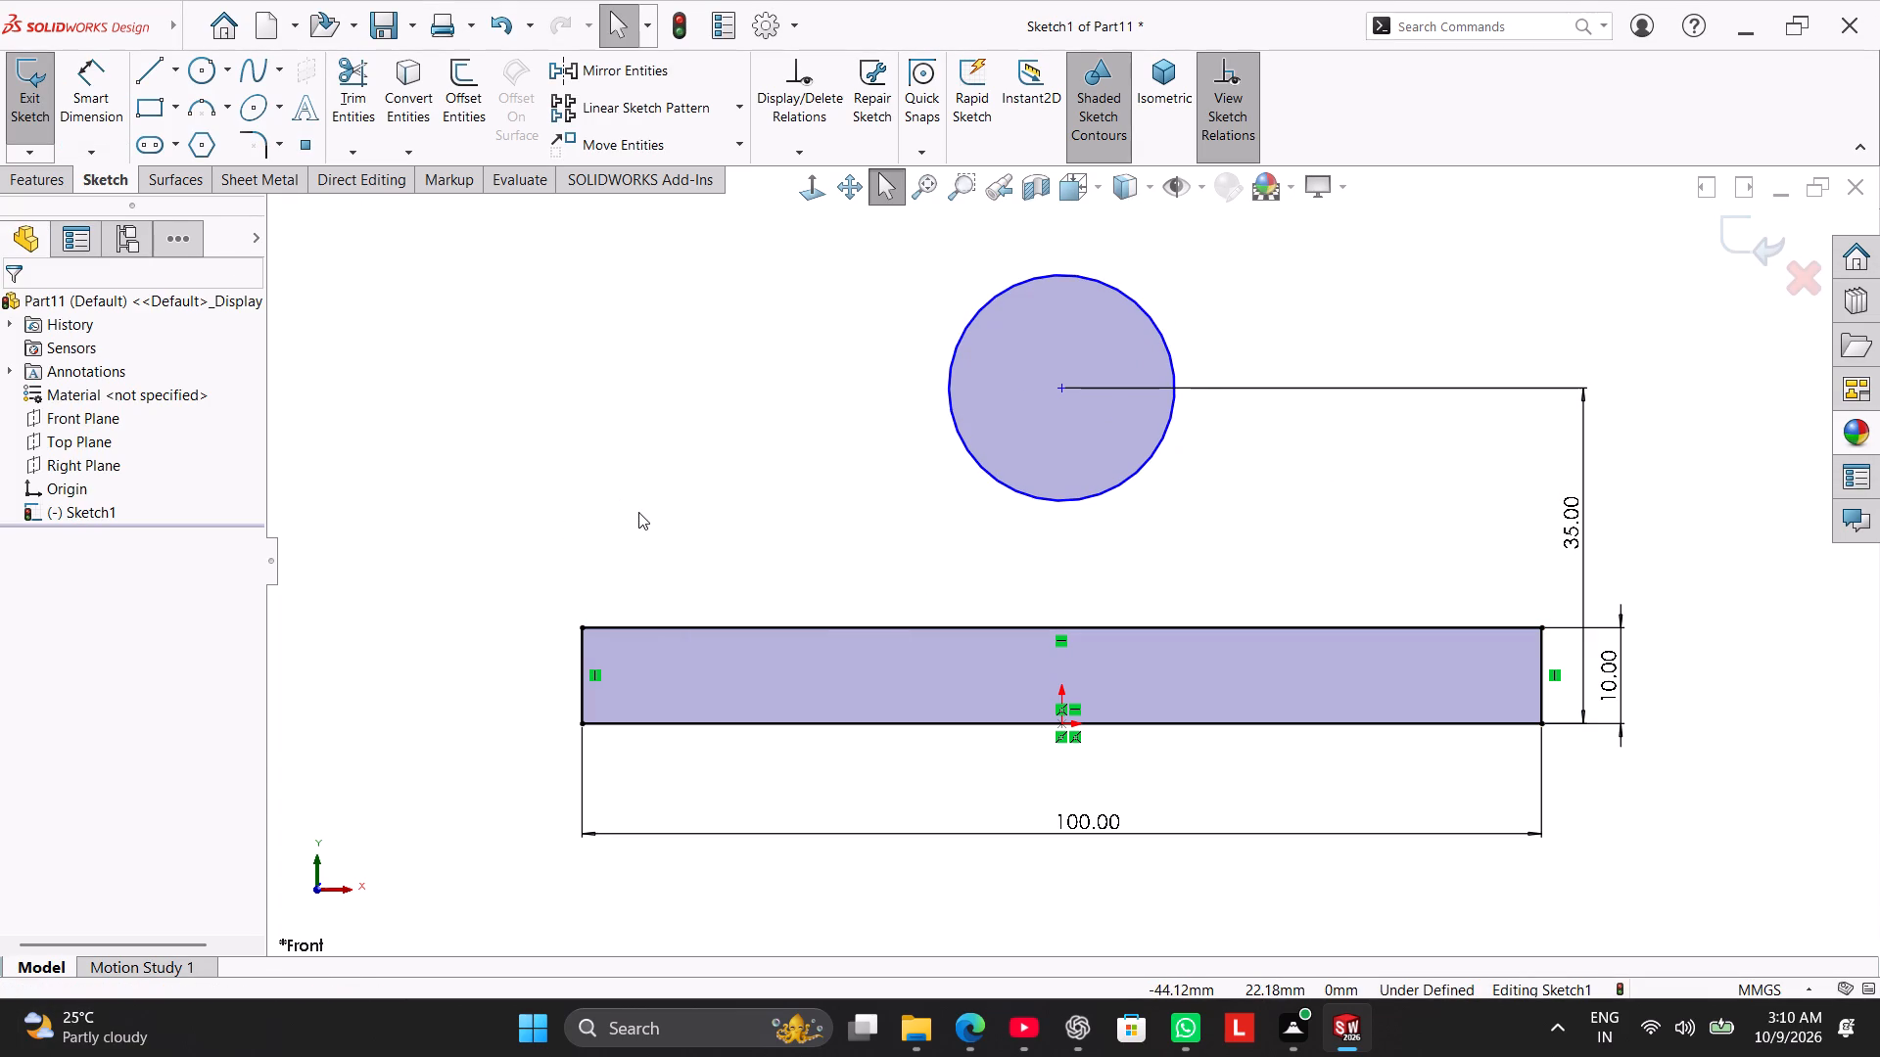
# Add a vertical relation between the circle's centre and the origin.
pyautogui.keyDown('ctrl'); pyautogui.click(1064, 392); pyautogui.keyUp('ctrl')
pyautogui.keyDown('ctrl'); pyautogui.click(1063, 723); pyautogui.keyUp('ctrl')
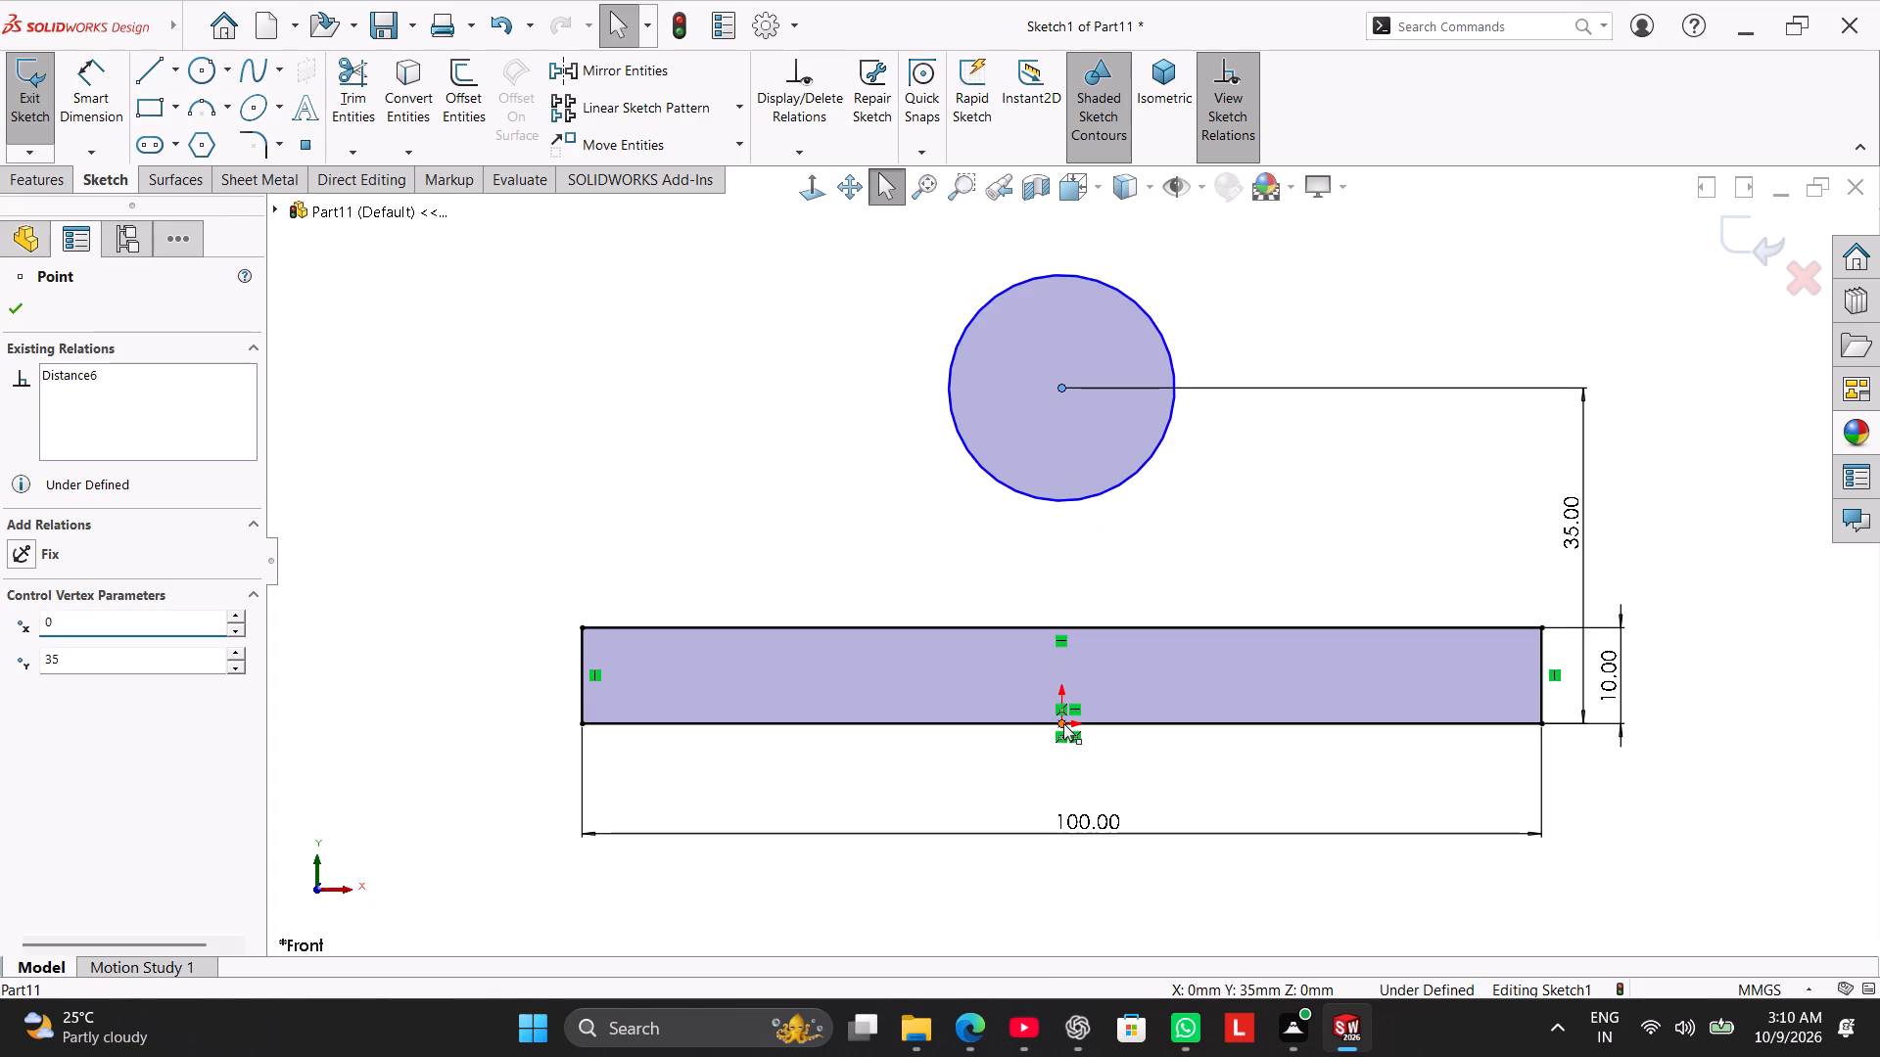
pyautogui.click(62, 678)
pyautogui.click(388, 489)
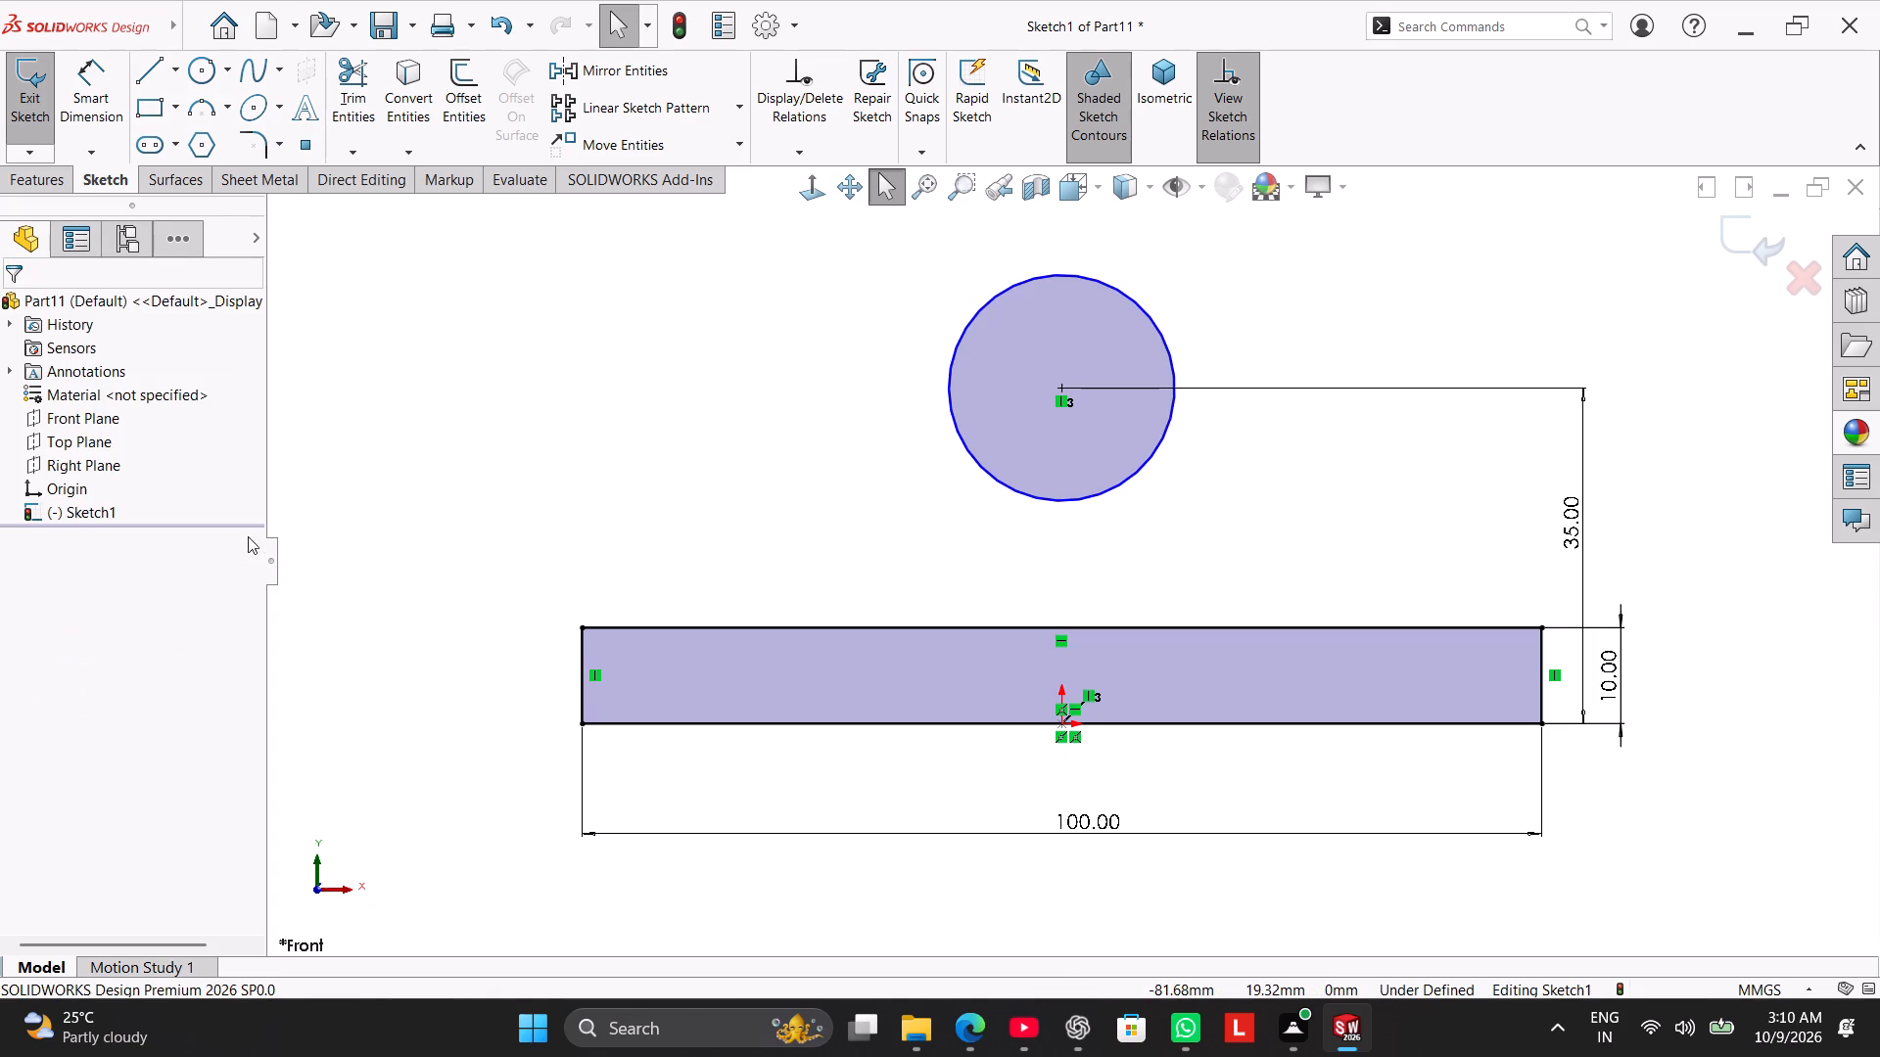
# Dimension the circle above the rectangle at 15 mm diameter.
pyautogui.click(102, 82)
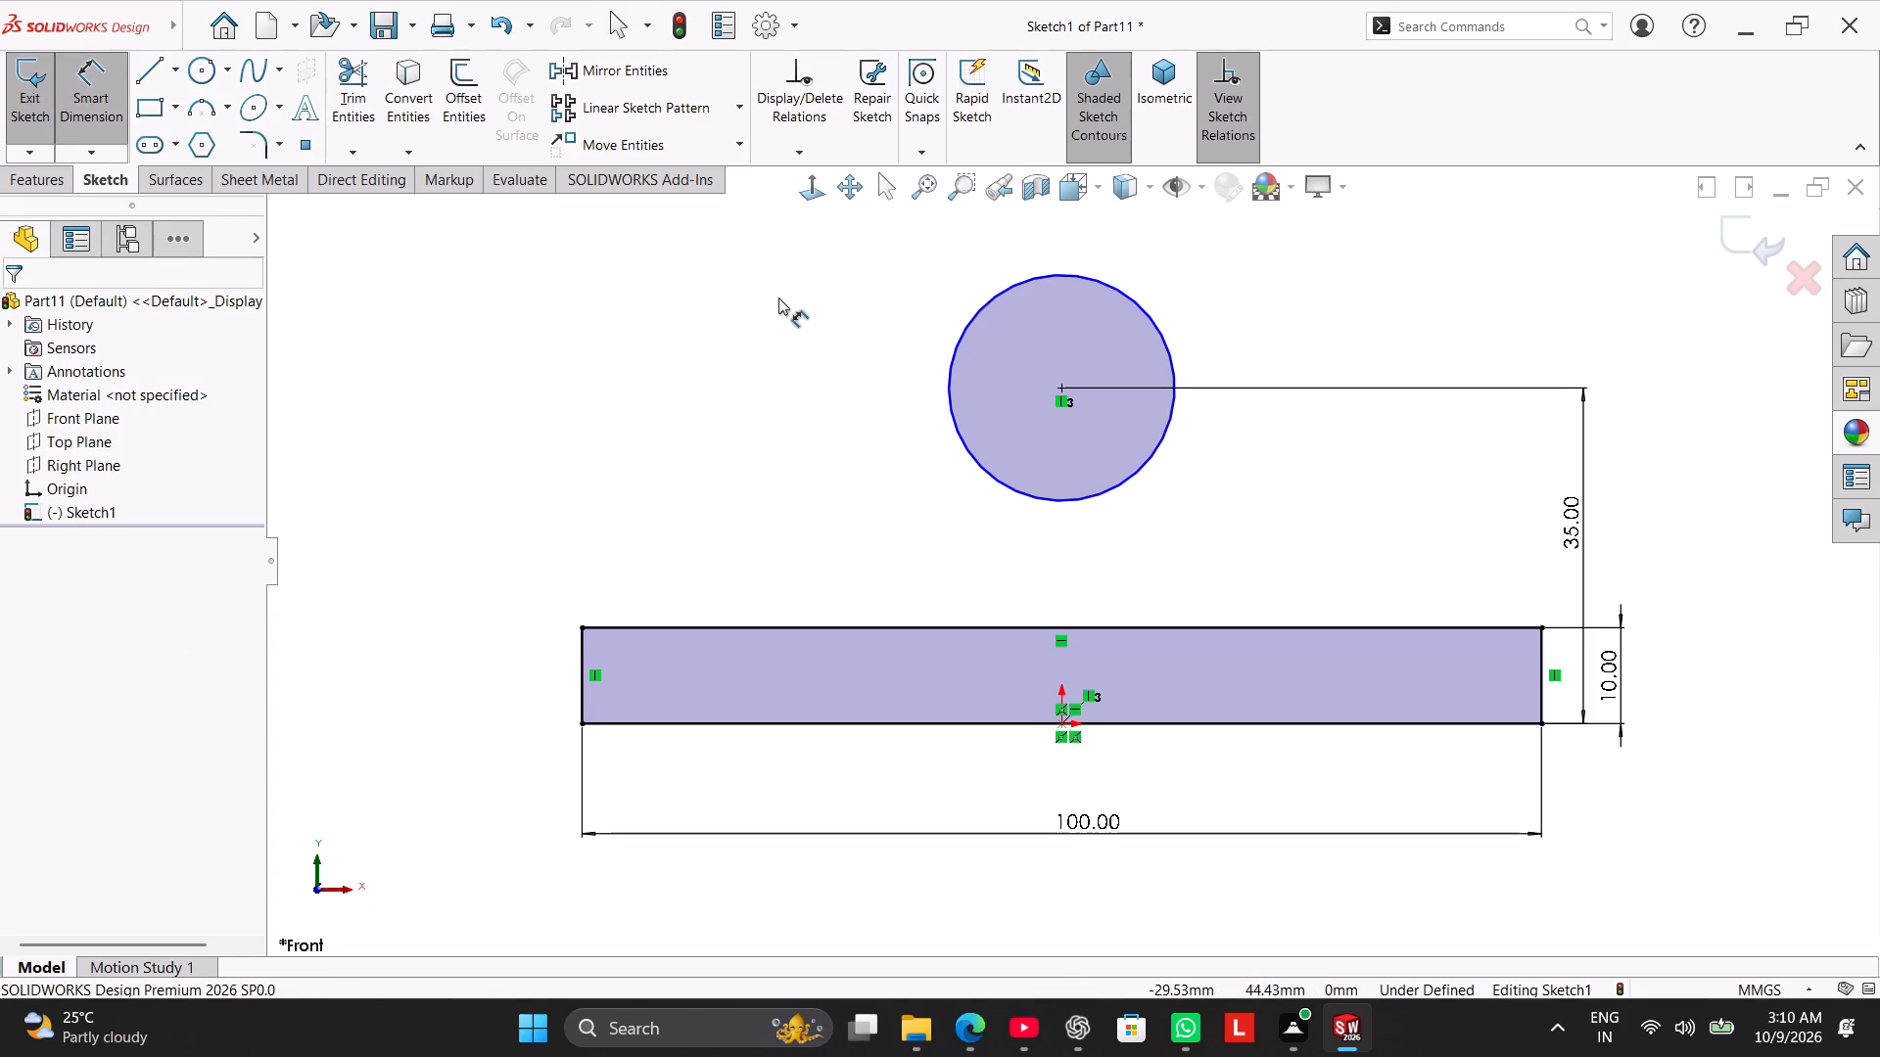
pyautogui.click(965, 328)
pyautogui.click(866, 225)
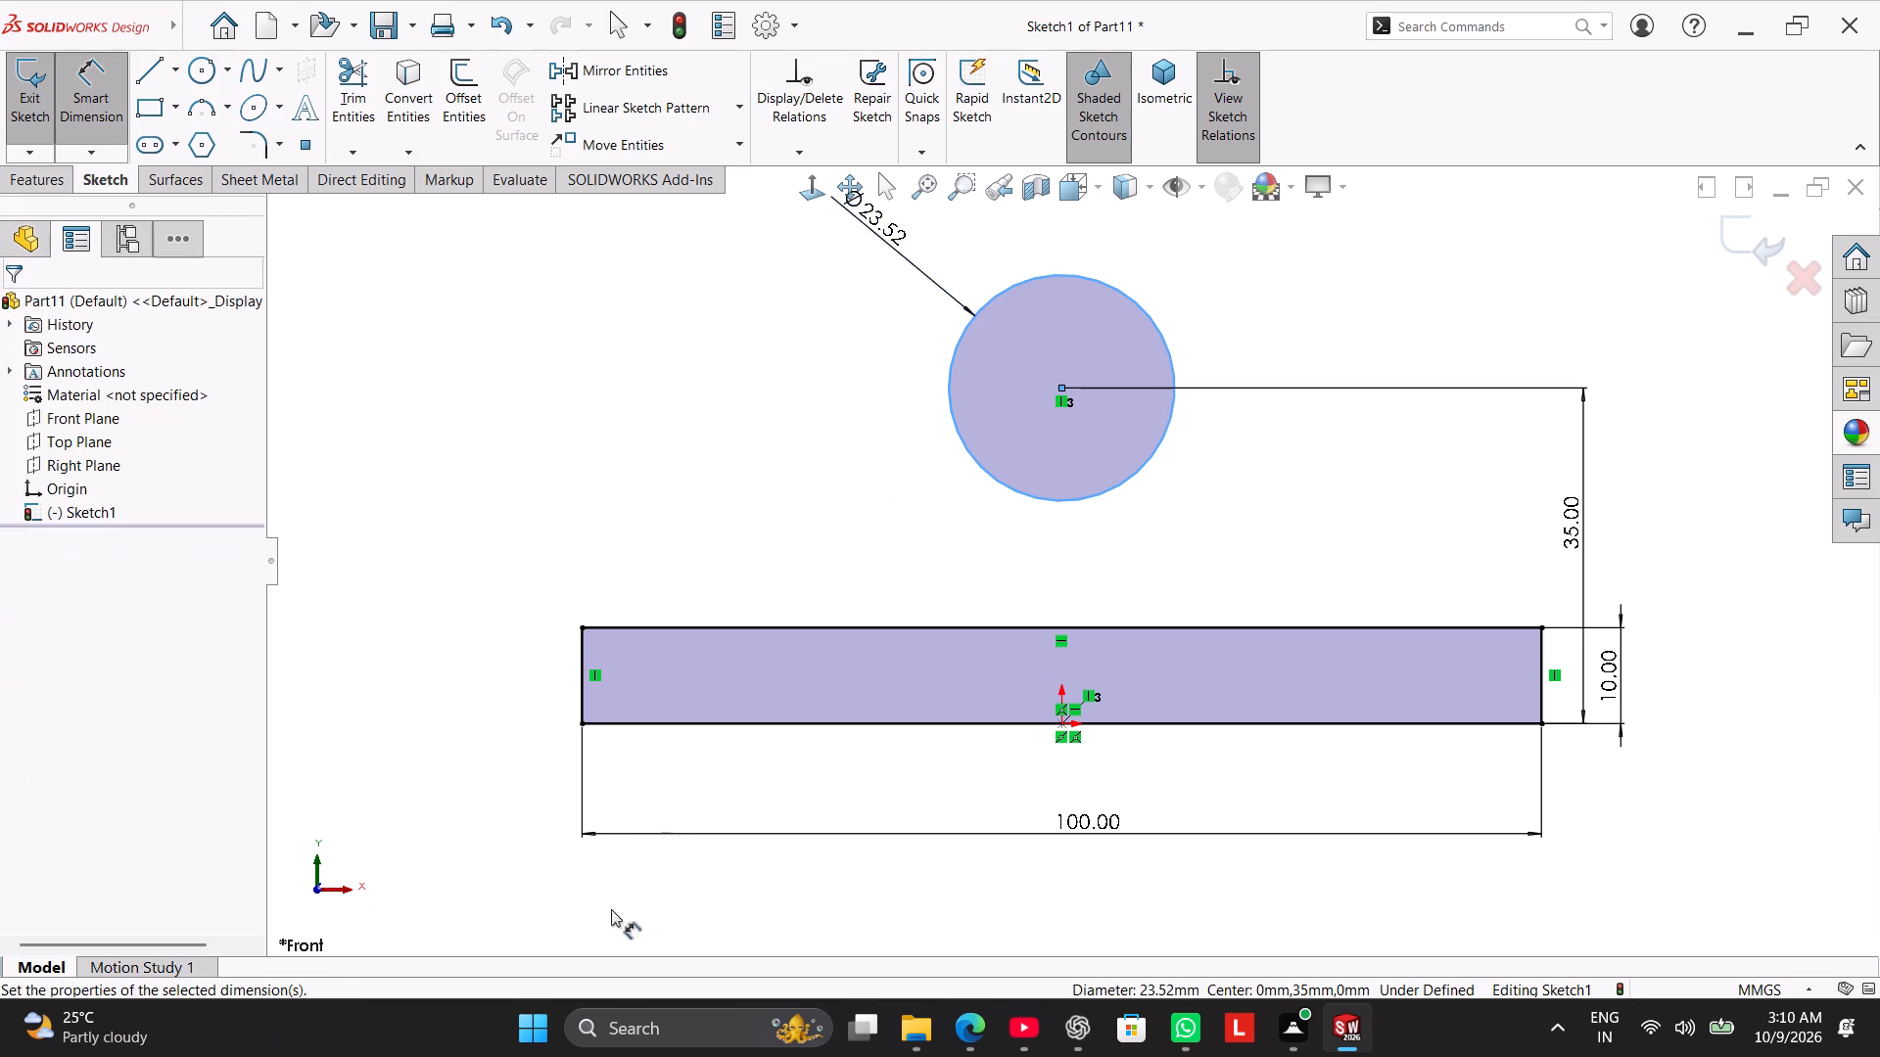
pyautogui.write('15')
pyautogui.press('Return')
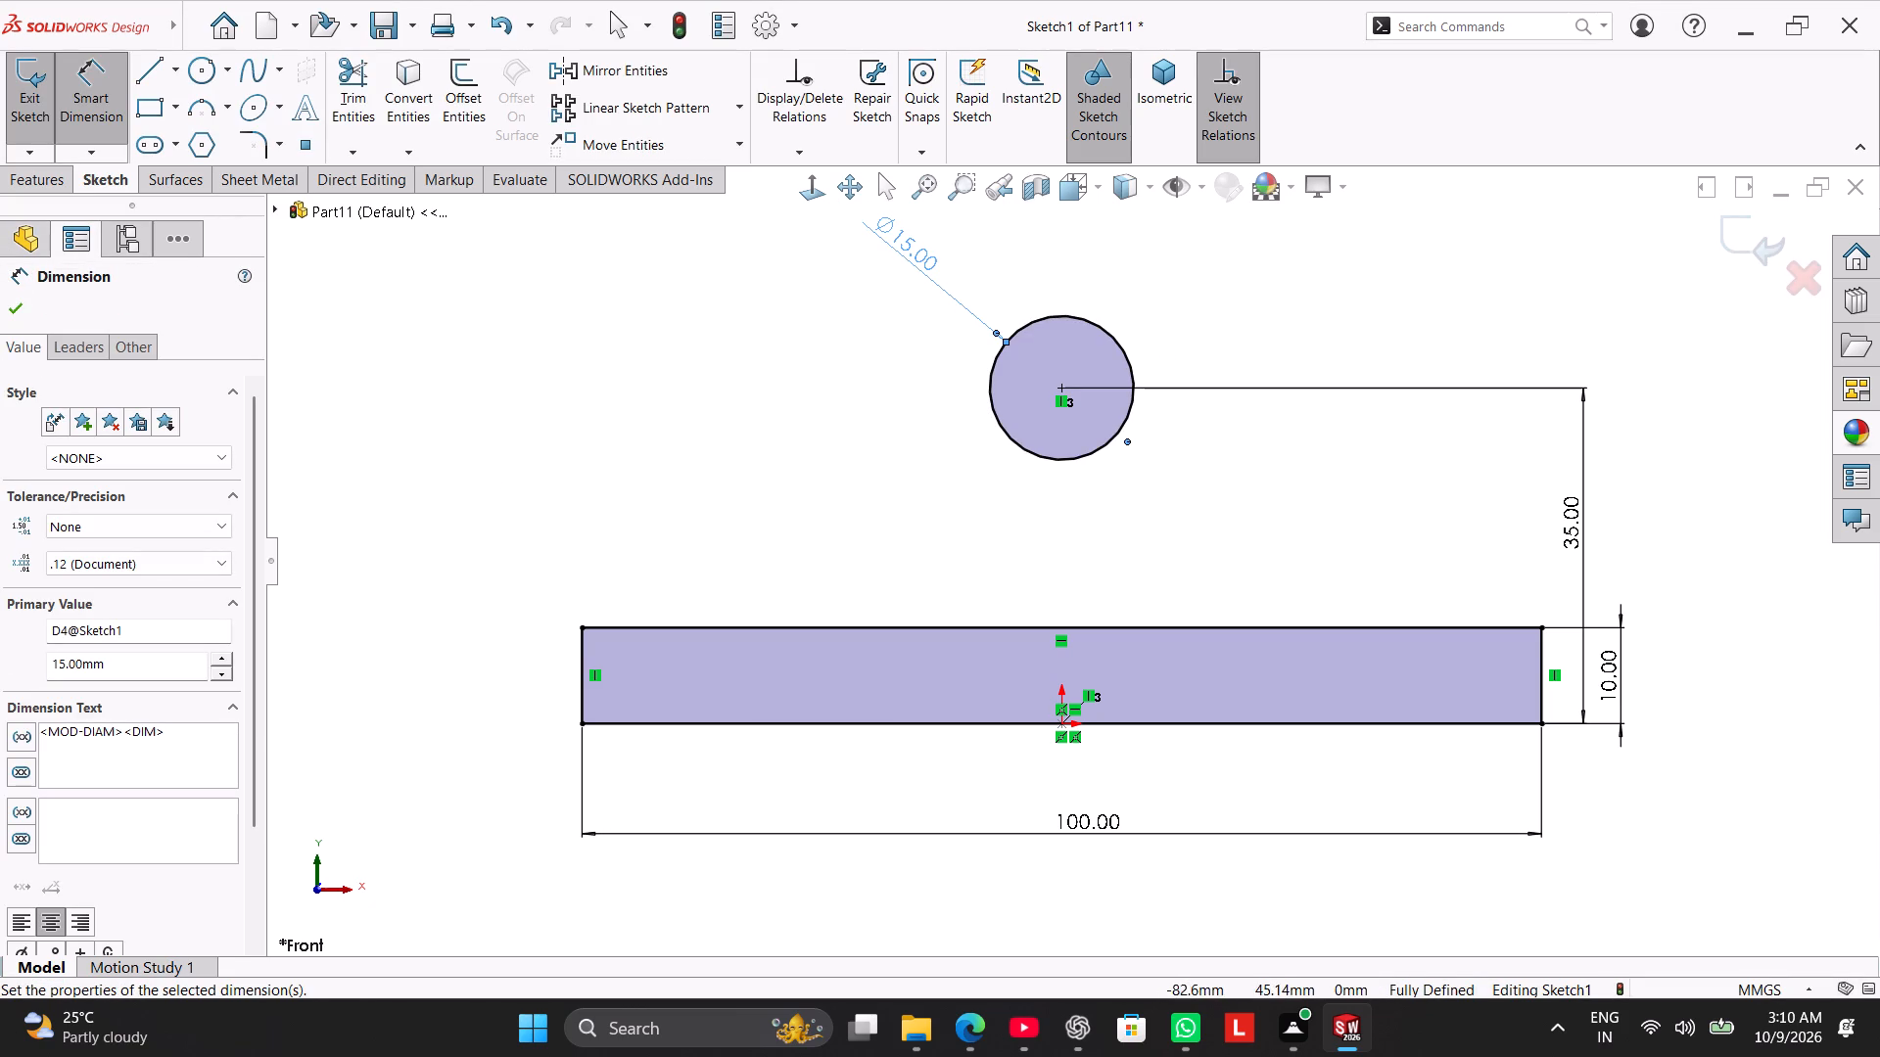
pyautogui.click(383, 336)
# Sketch a larger circle of about 31 mm diameter, concentric with the 15 mm circle.
pyautogui.click(193, 70)
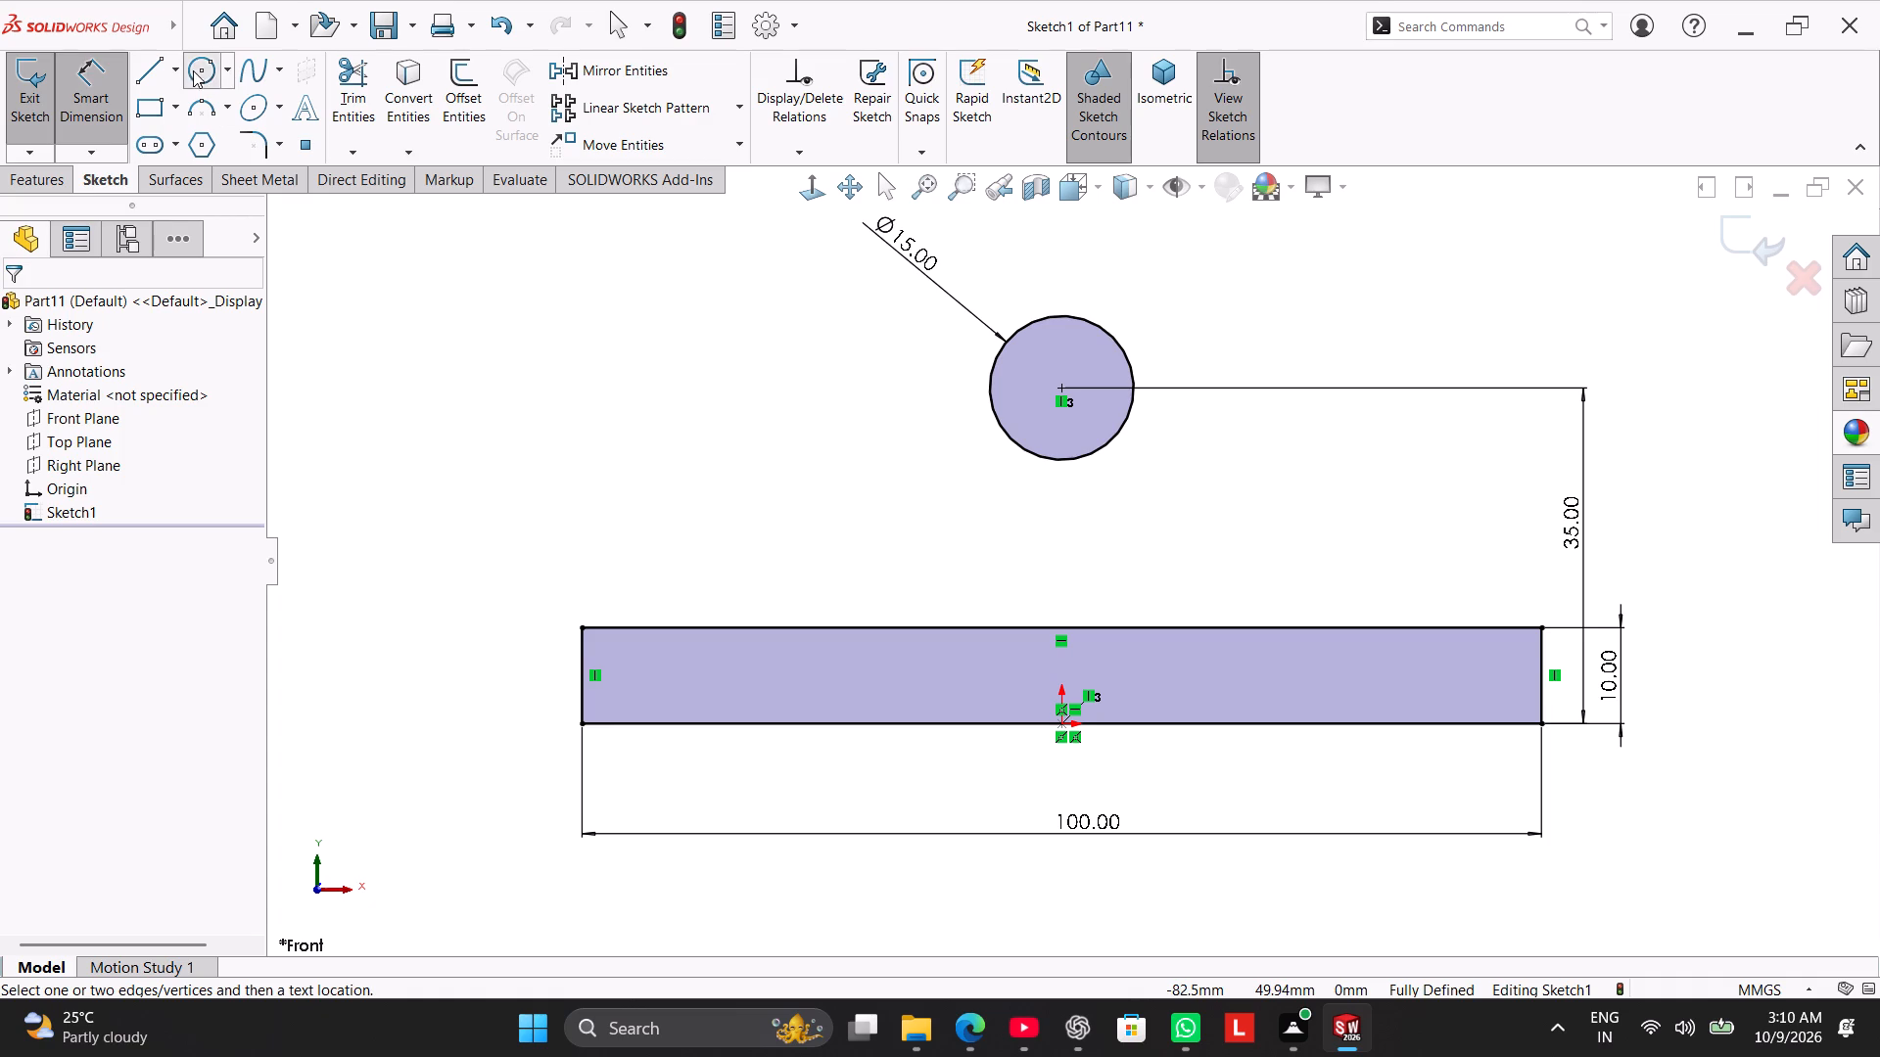
pyautogui.click(1059, 385)
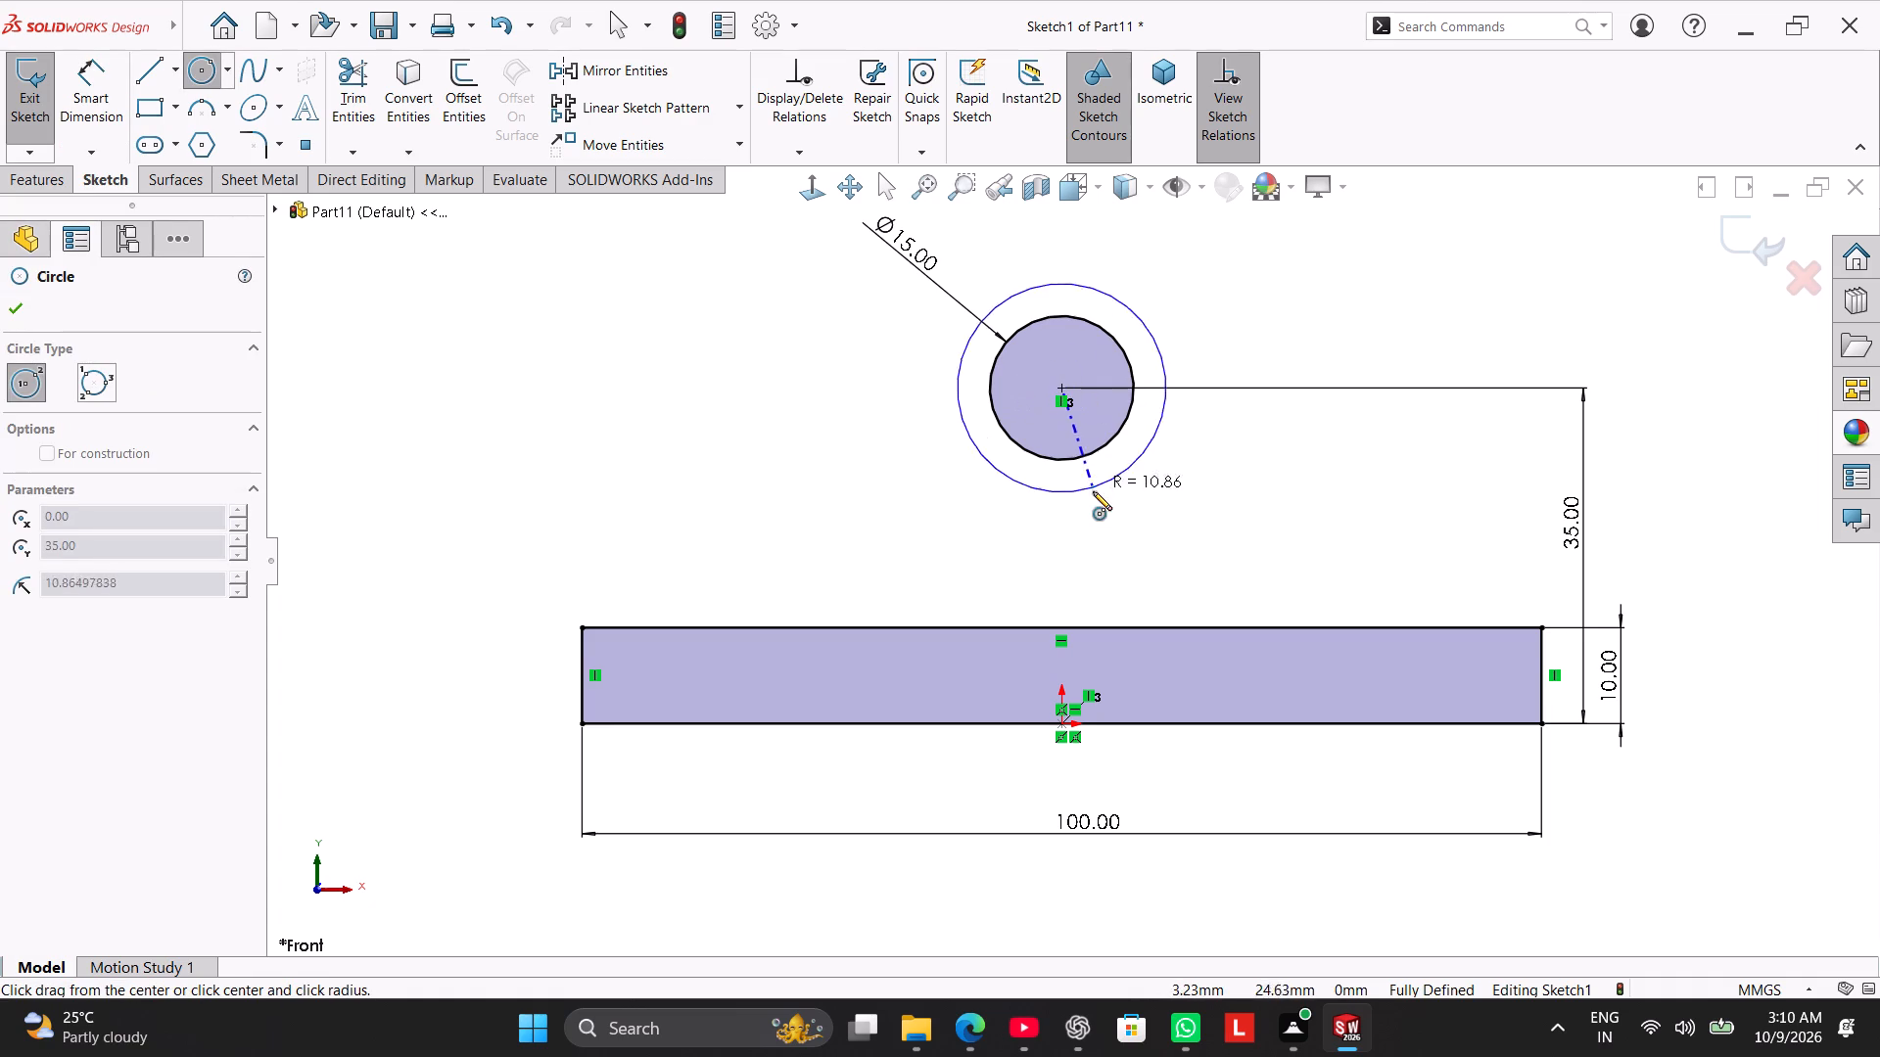
pyautogui.click(1110, 530)
# Dimension the outer circle at 40 mm diameter.
pyautogui.click(96, 89)
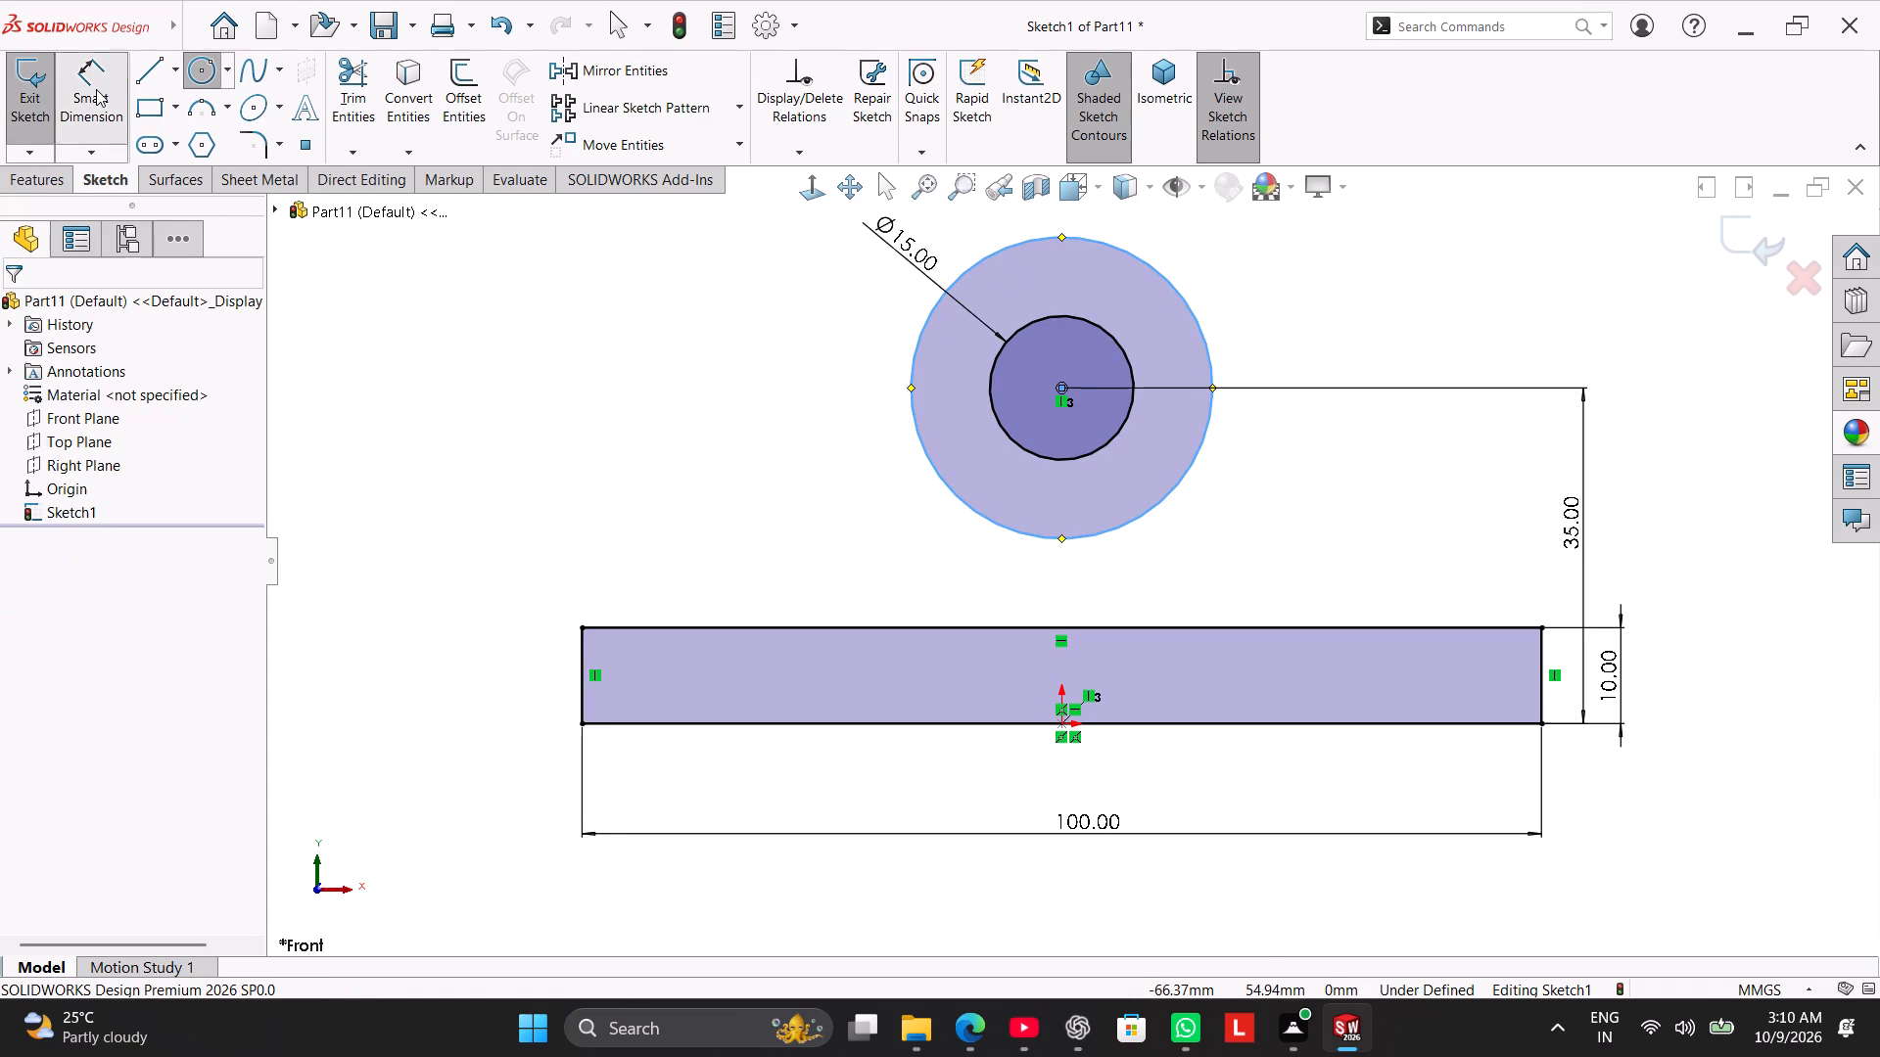
pyautogui.click(916, 339)
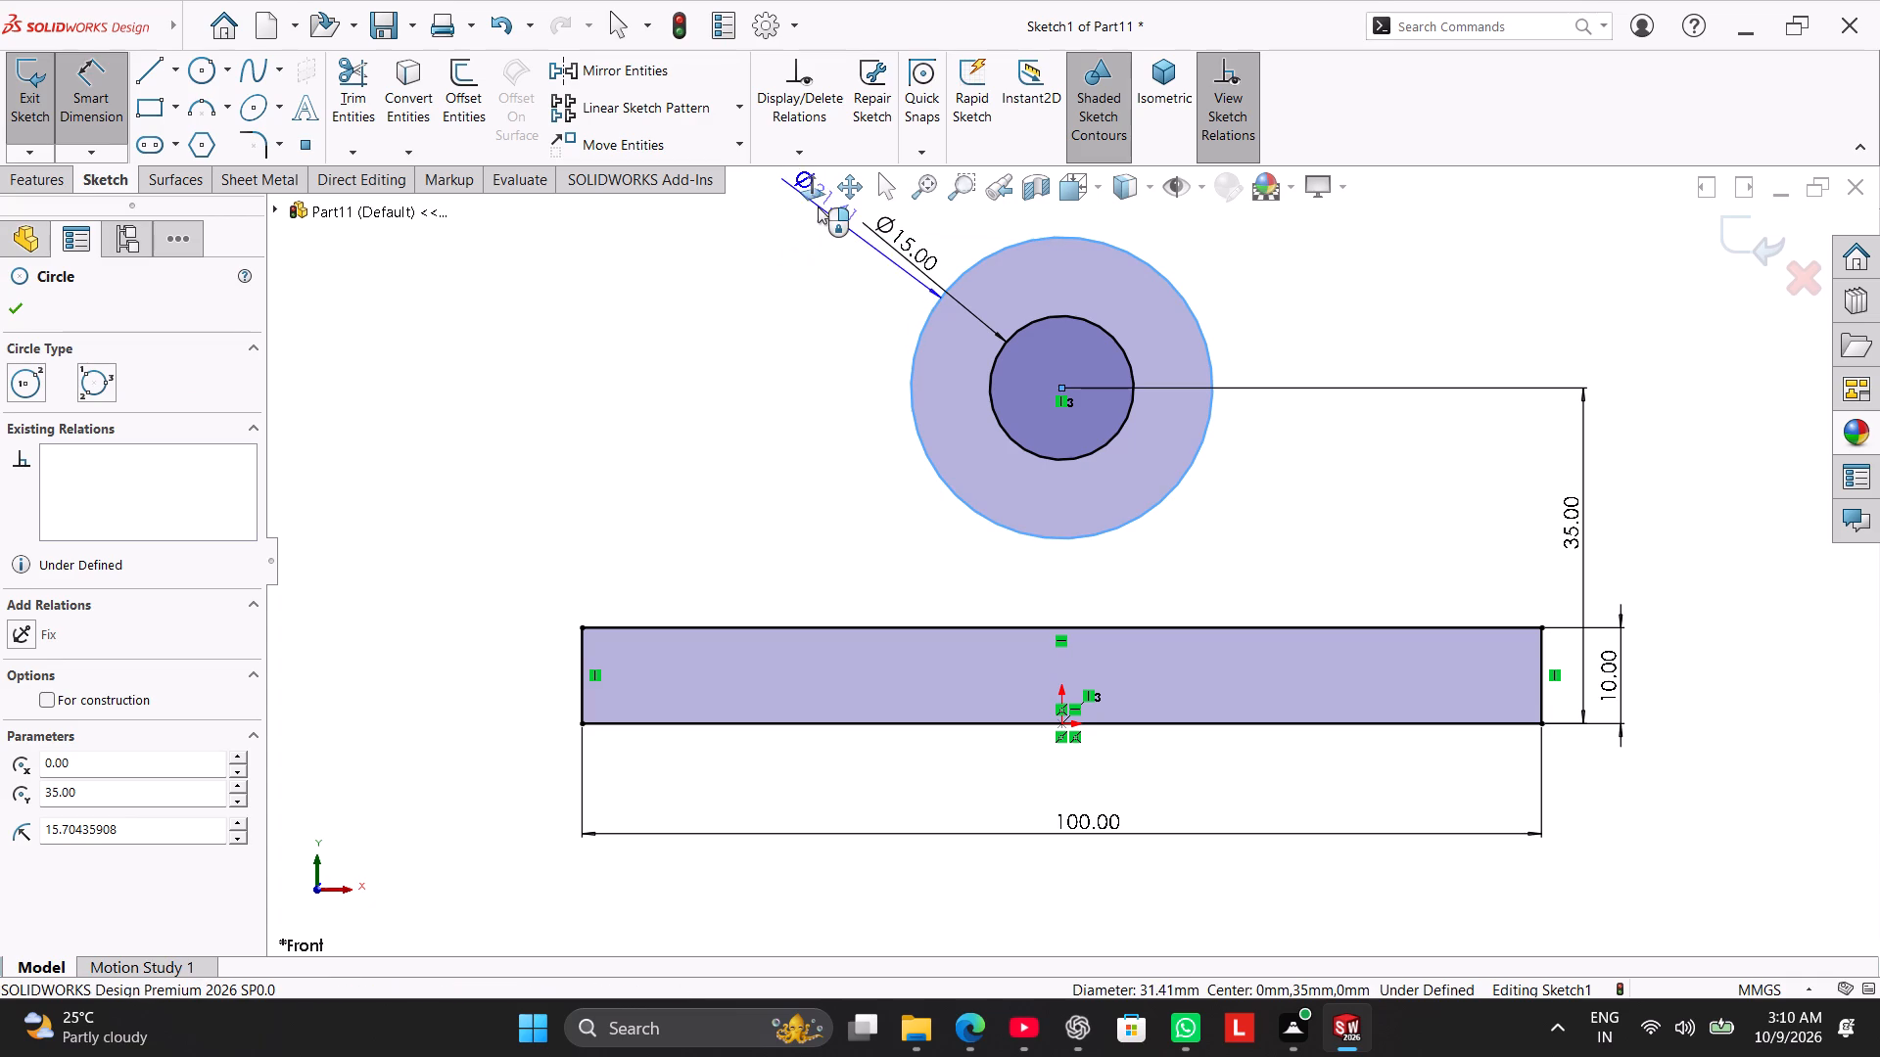
pyautogui.scroll(2, 843, 294)
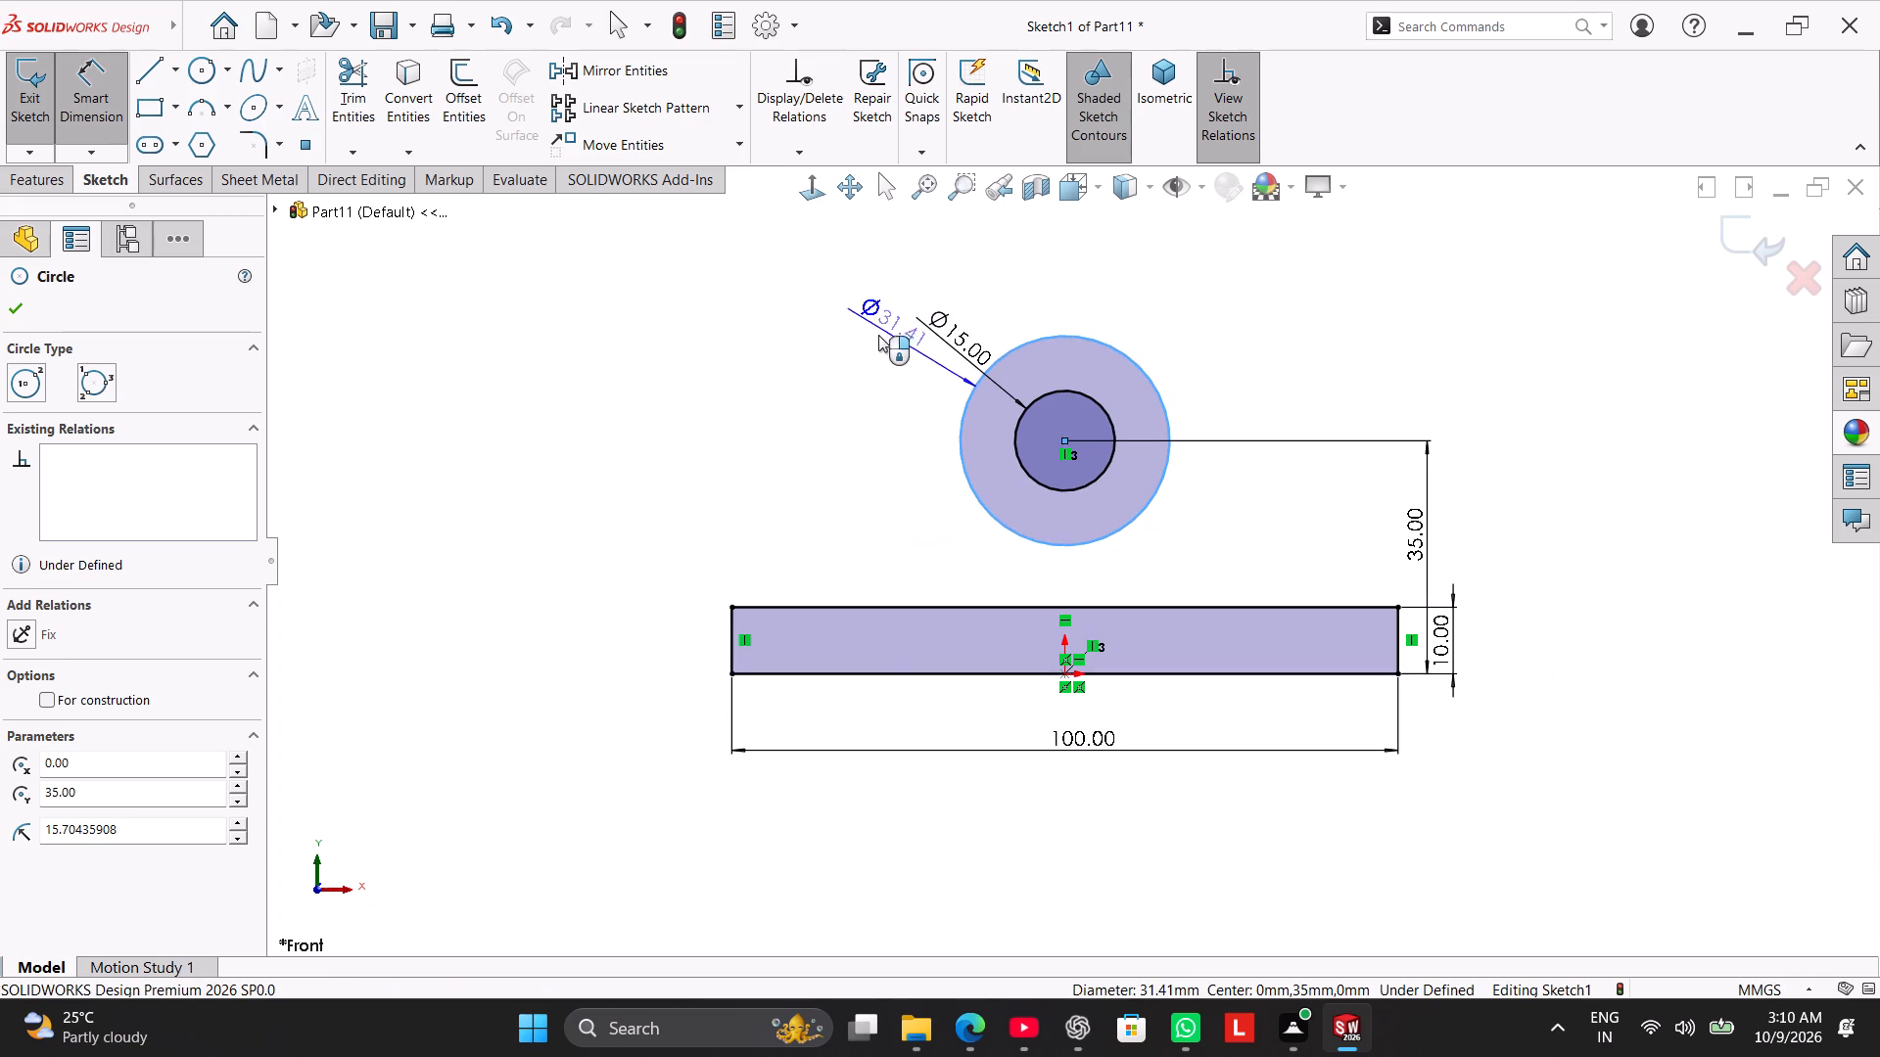
pyautogui.click(877, 308)
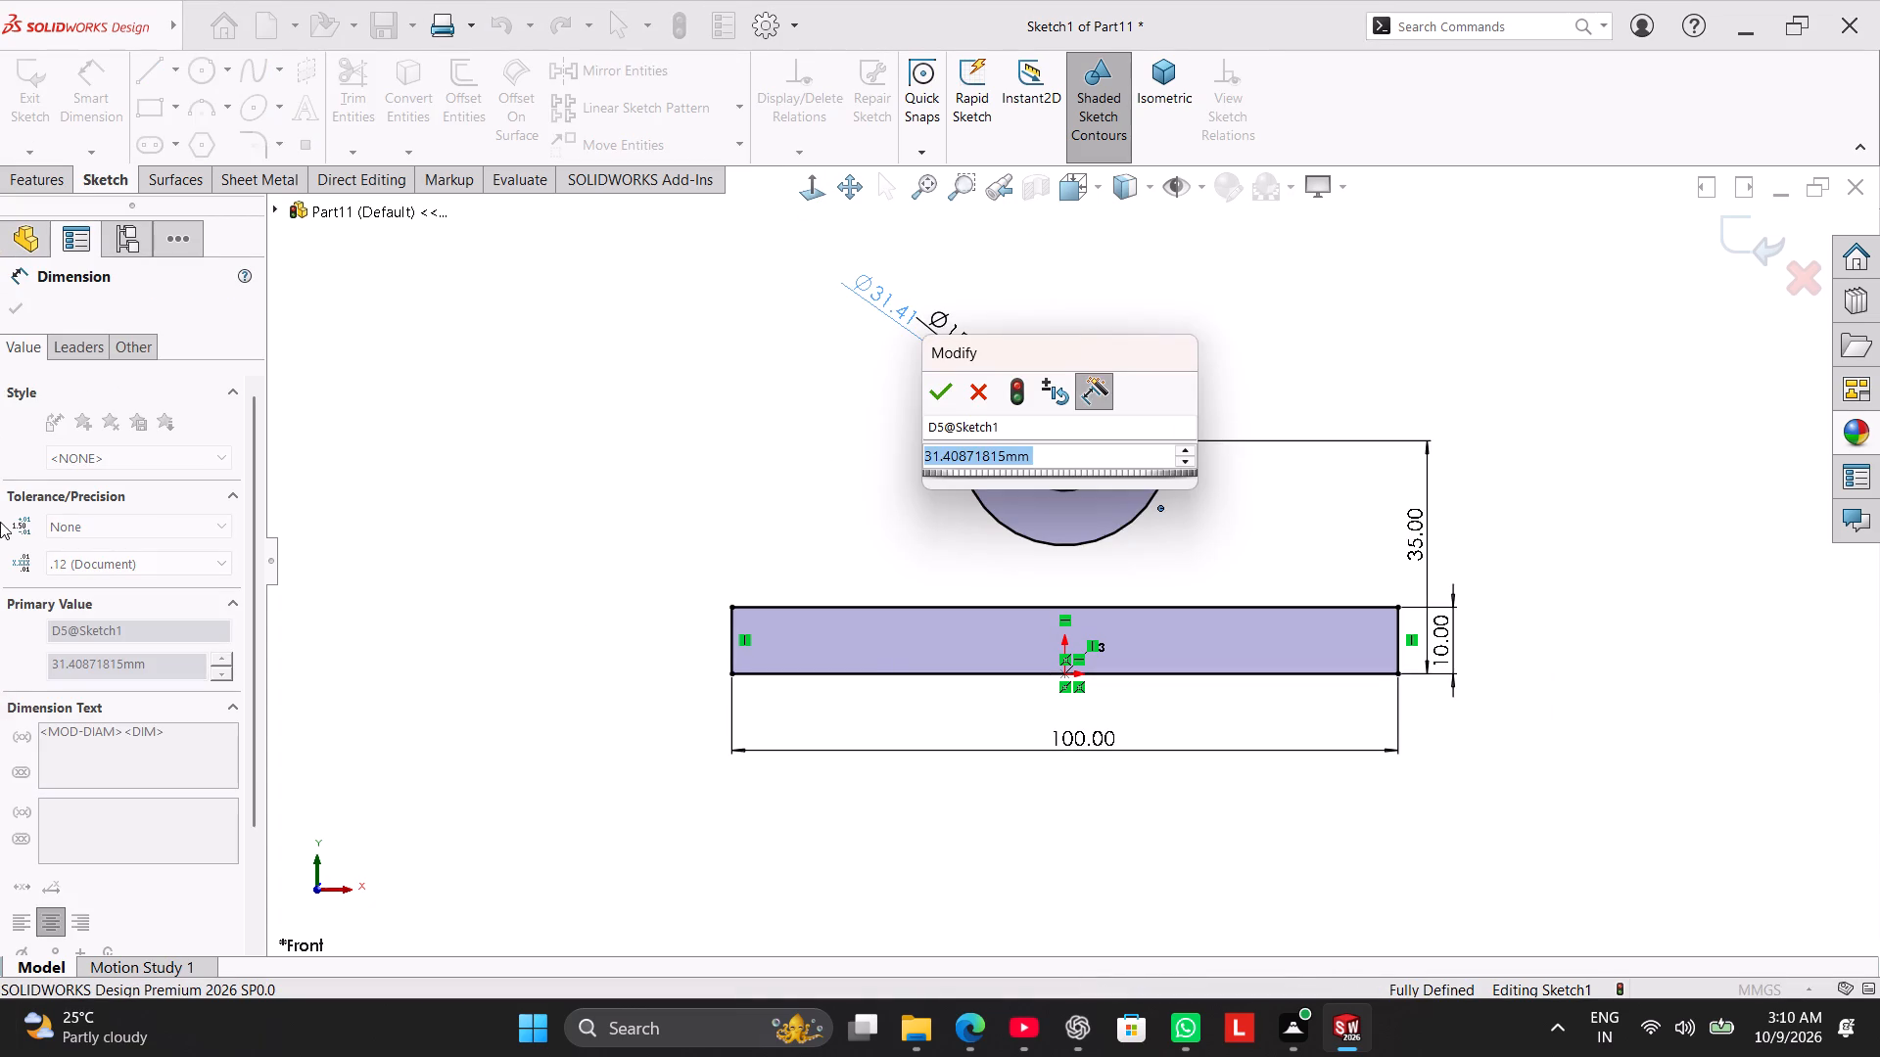
pyautogui.write('40')
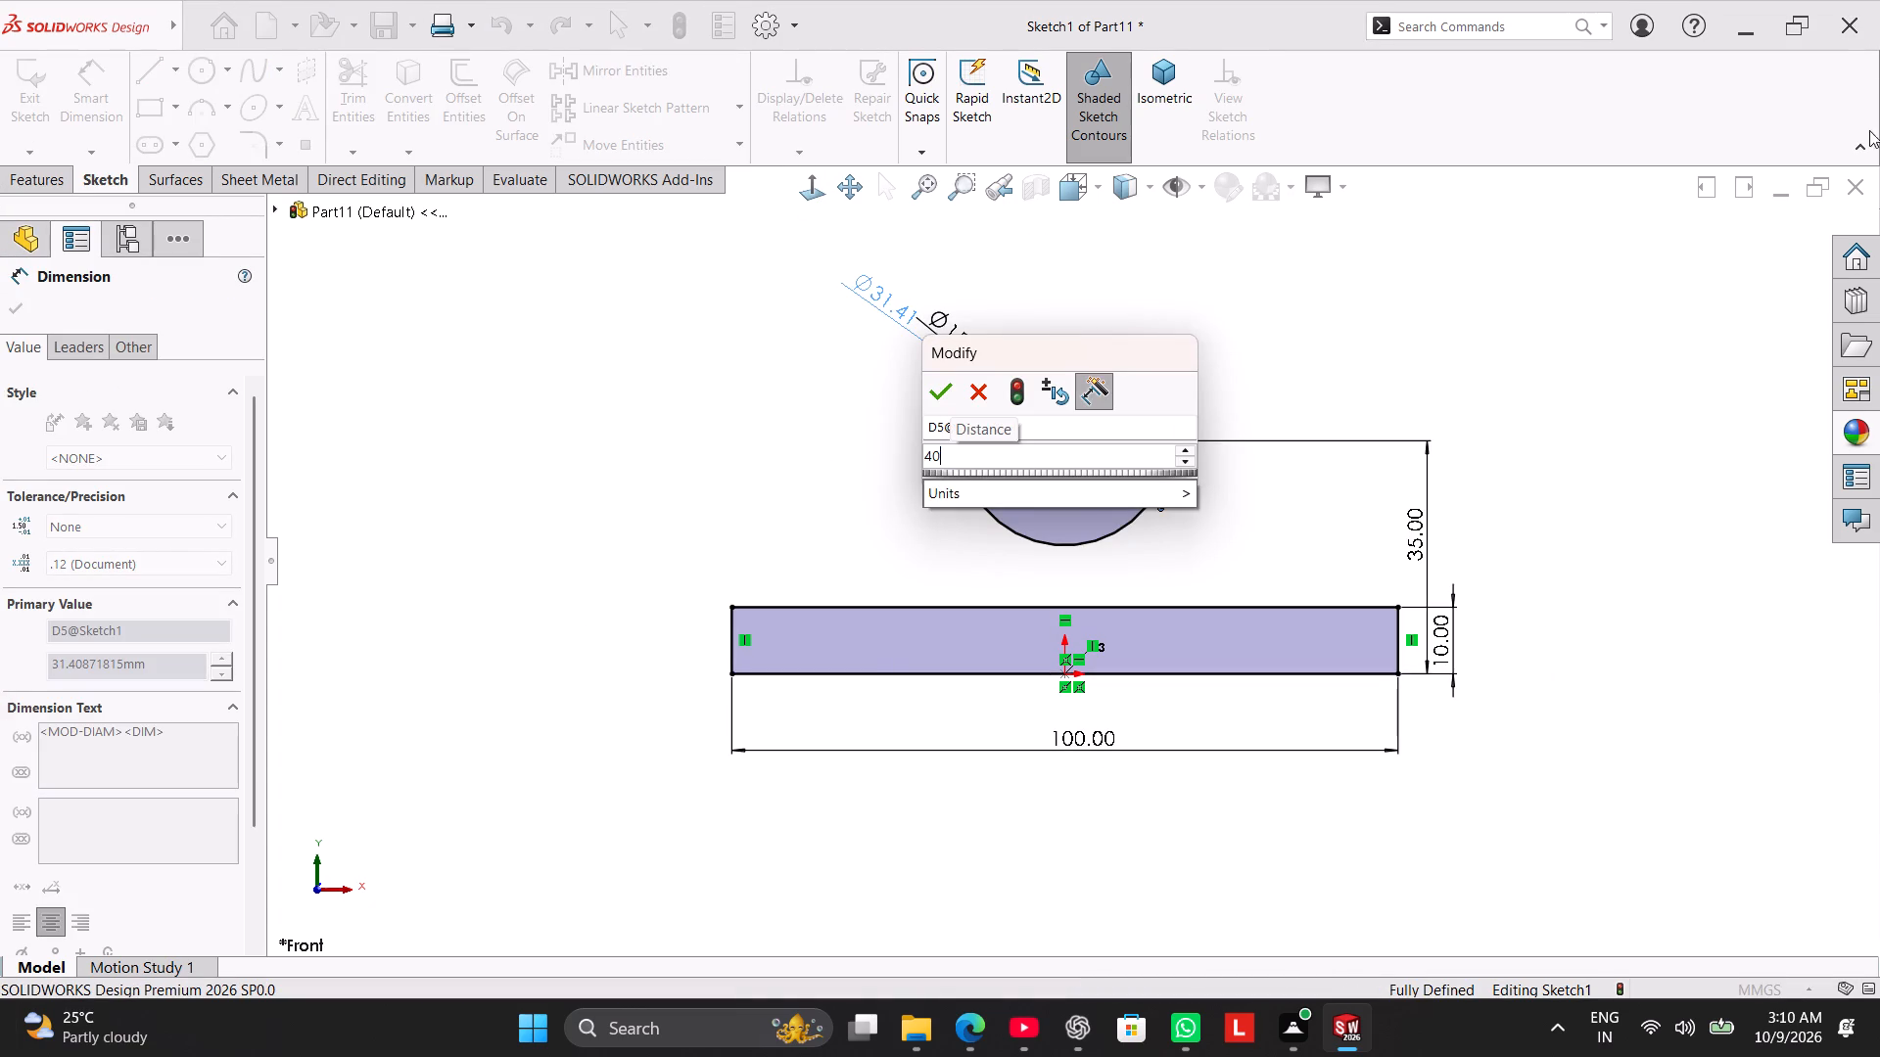
pyautogui.click(939, 387)
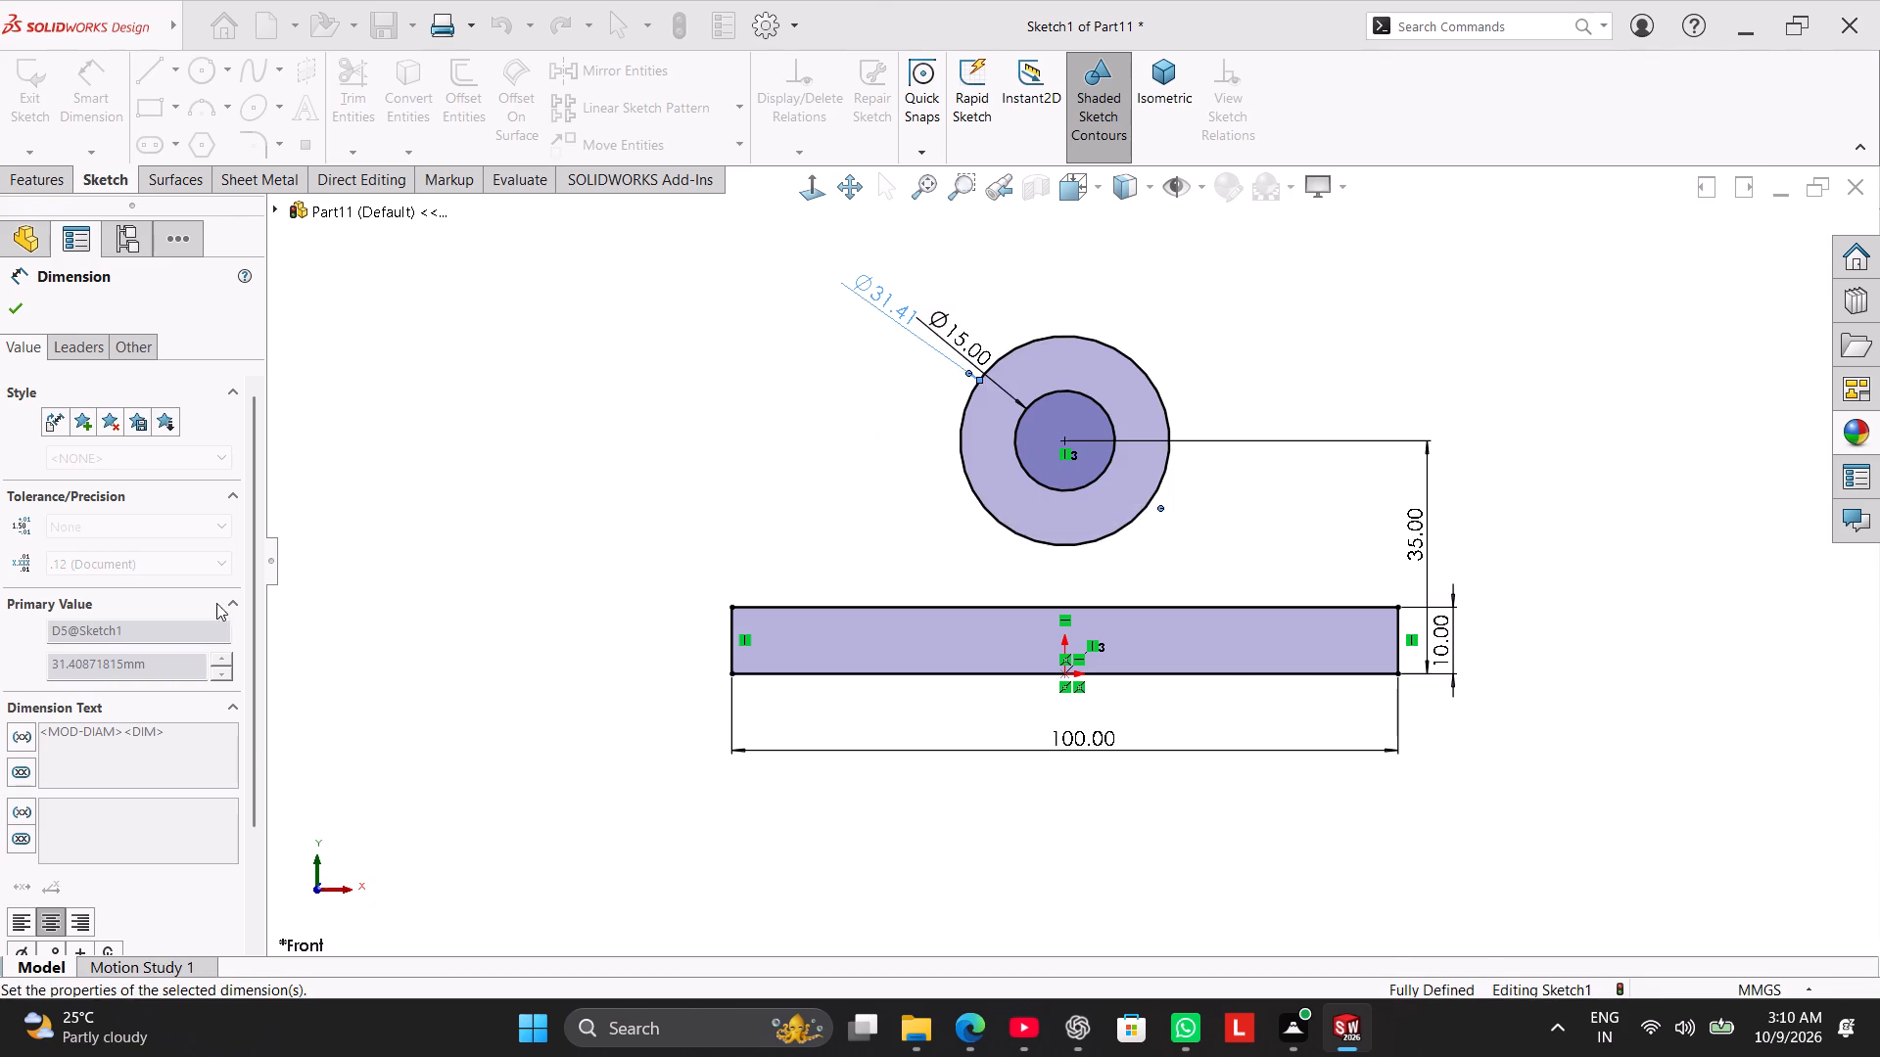
# Display the outer circle's dimension as a radius instead of a diameter.
pyautogui.click(85, 352)
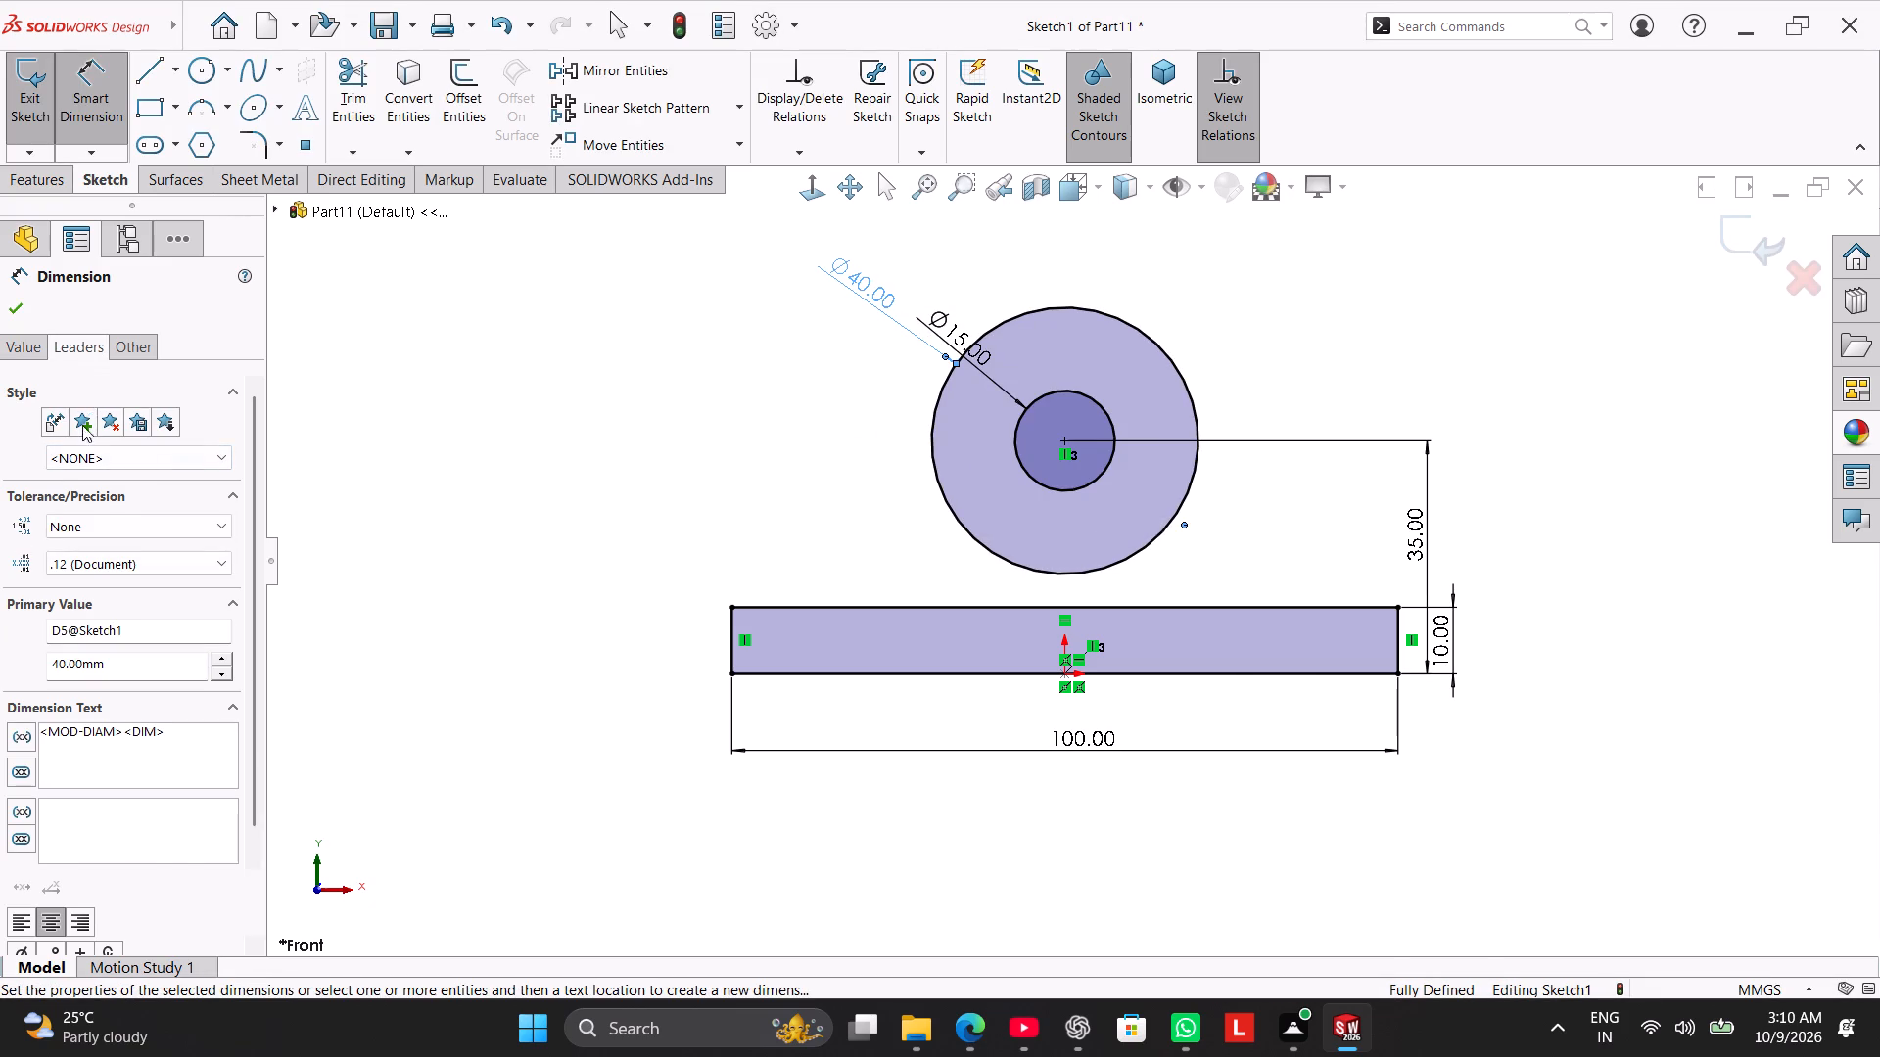
pyautogui.click(57, 498)
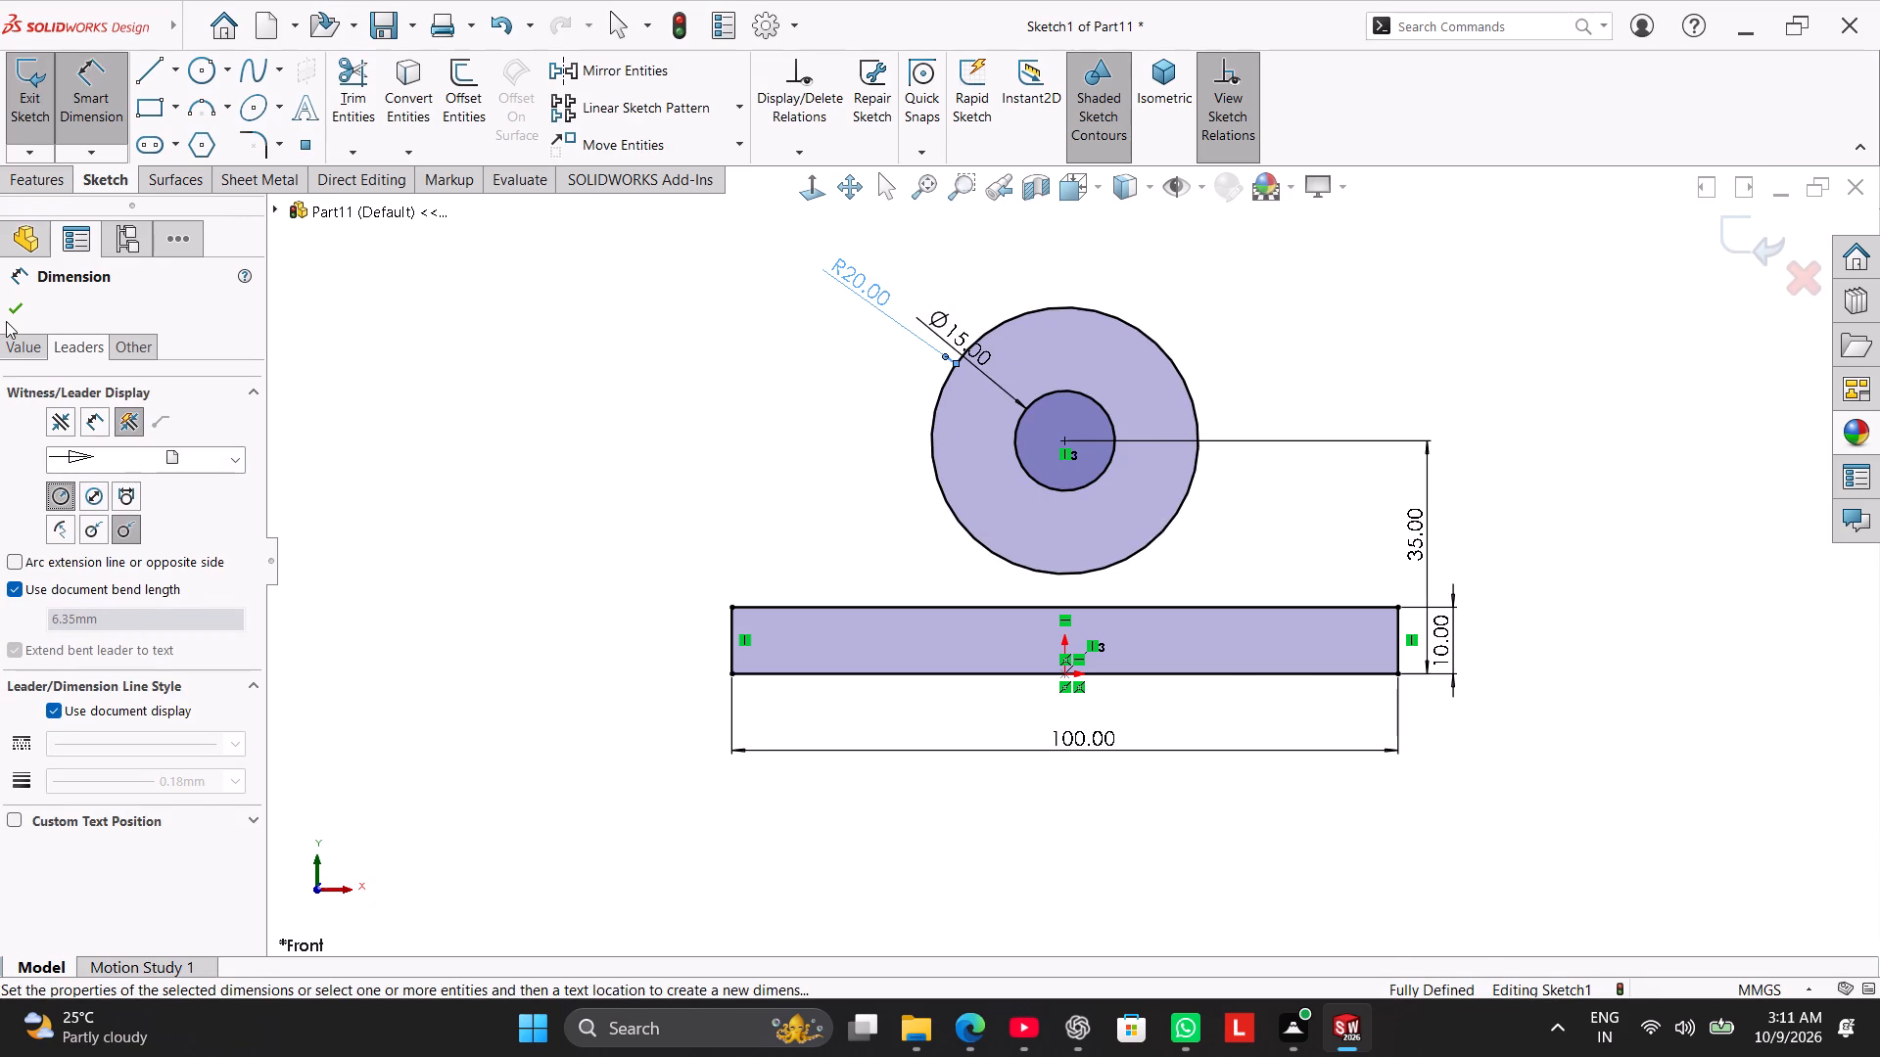
pyautogui.click(6, 321)
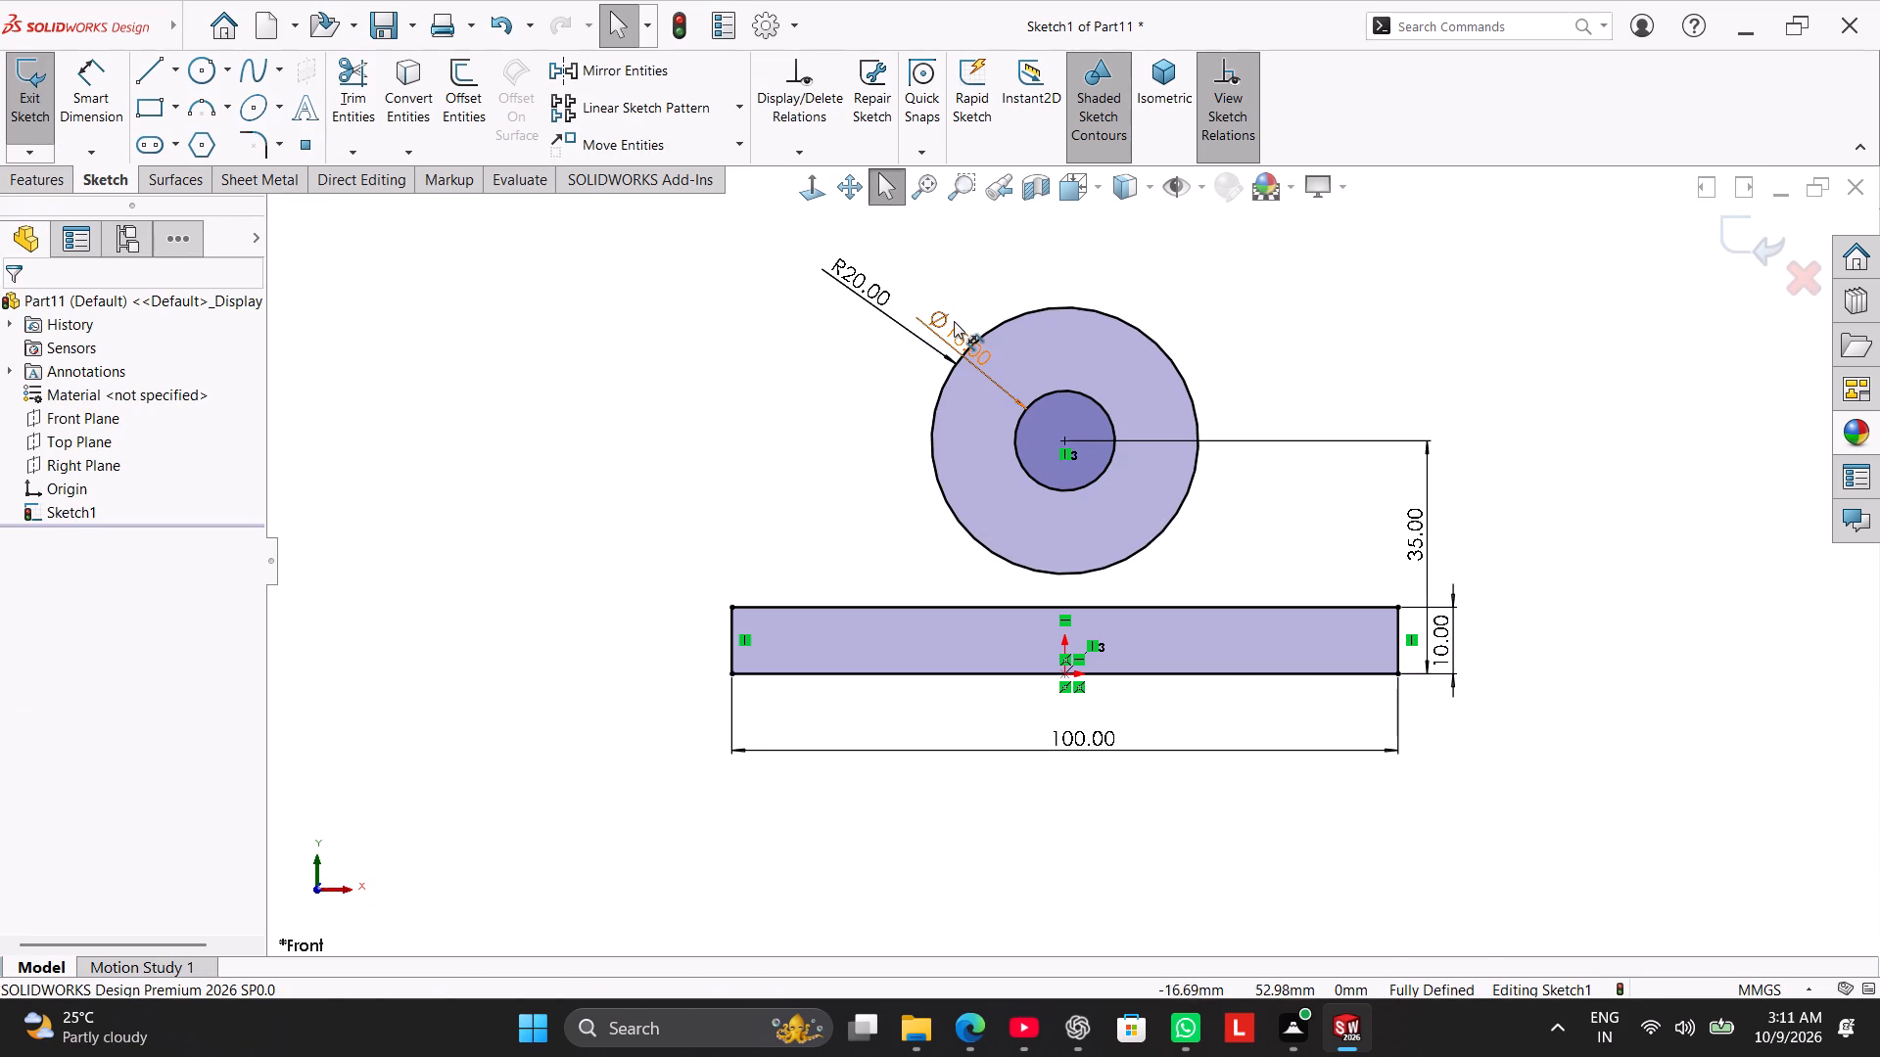
# Move the 15 mm diameter dimension text to the upper right of the circles, outside the outer circle.
pyautogui.moveTo(954, 321); pyautogui.dragTo(1144, 255)
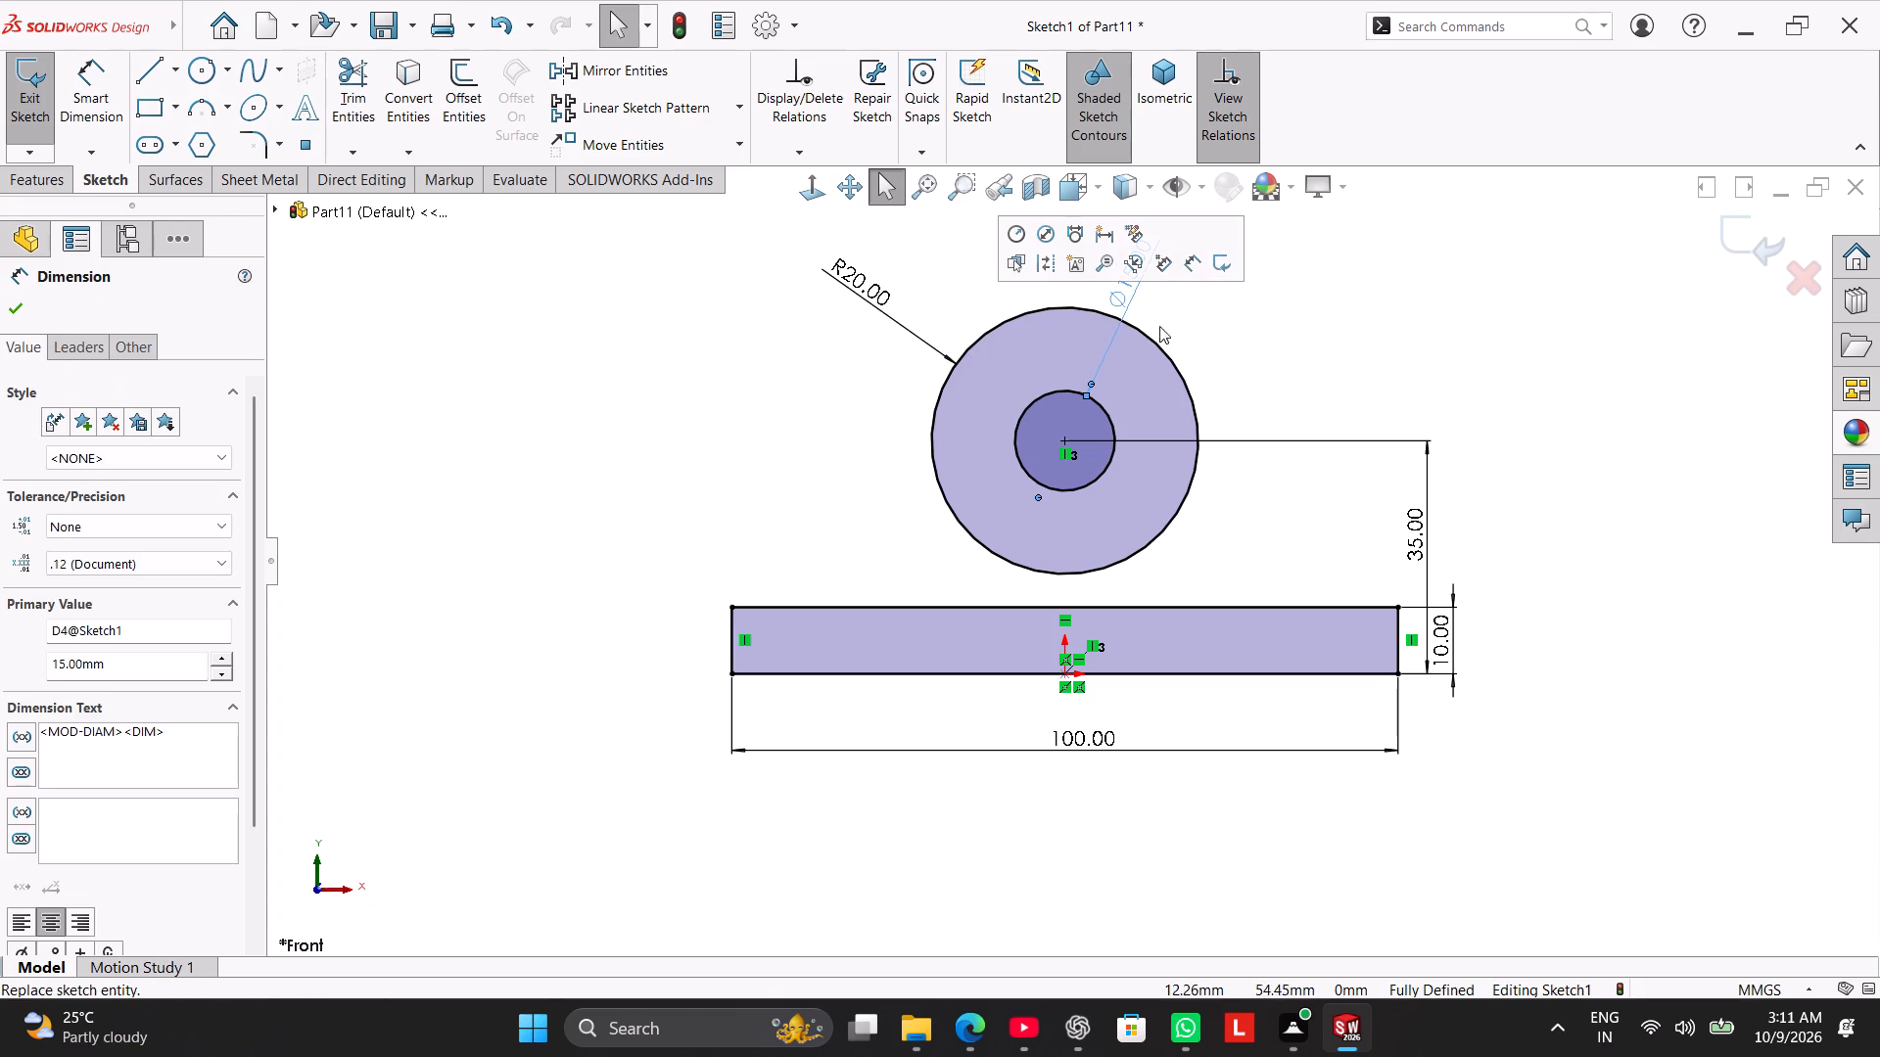
pyautogui.click(1168, 335)
pyautogui.moveTo(1140, 275); pyautogui.dragTo(1186, 295)
pyautogui.click(712, 445)
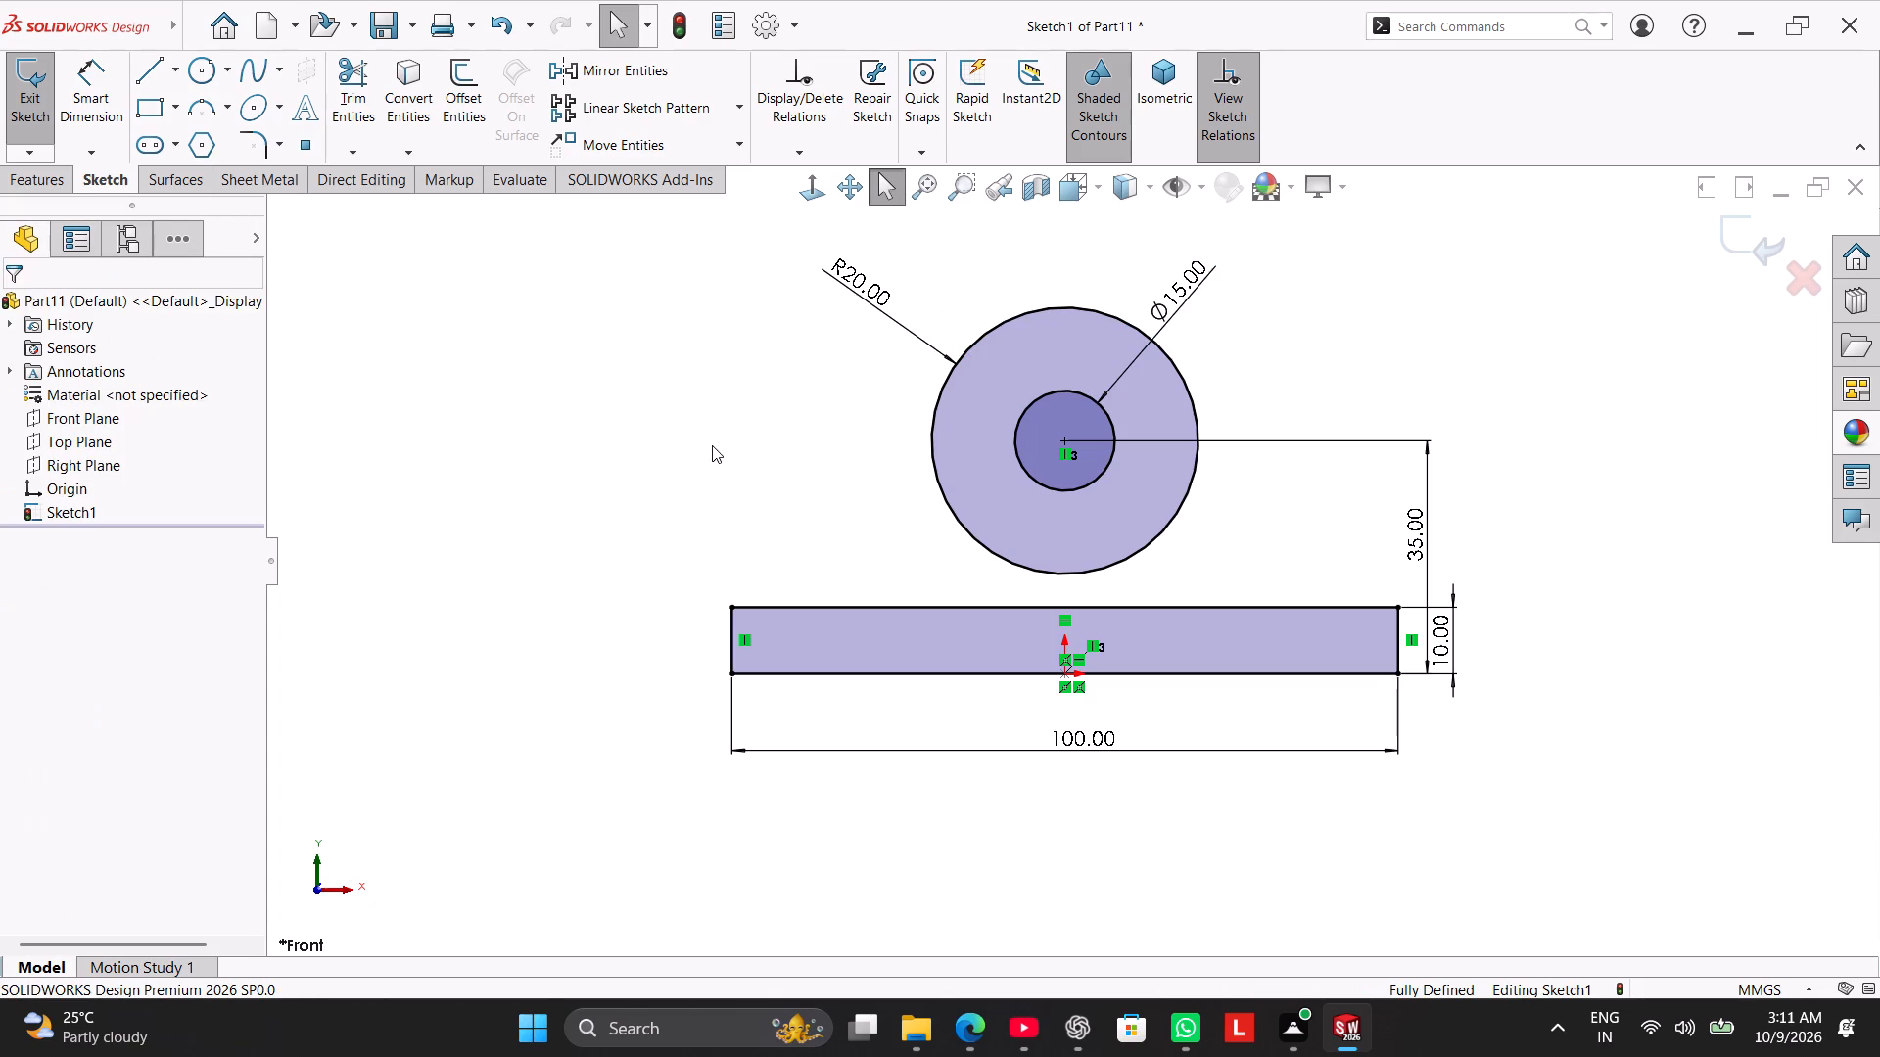
pyautogui.rightClick(628, 394)
pyautogui.click(578, 442)
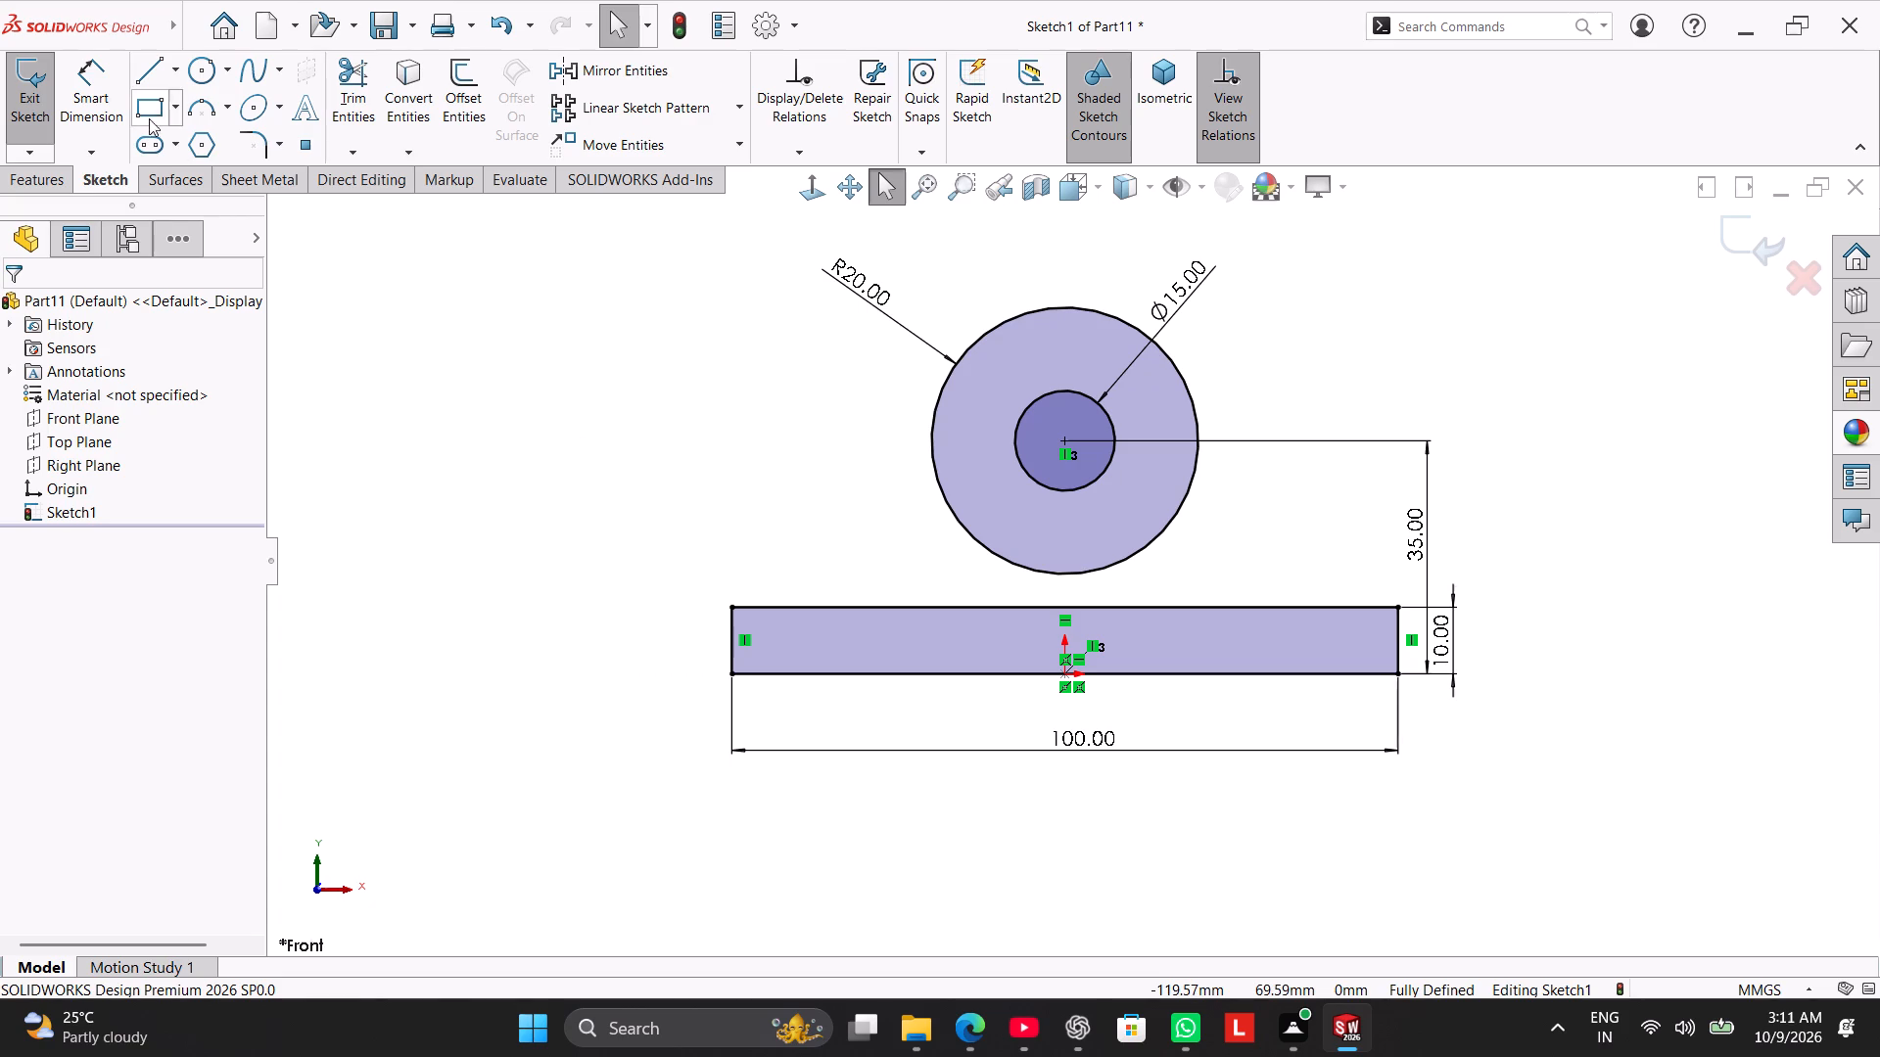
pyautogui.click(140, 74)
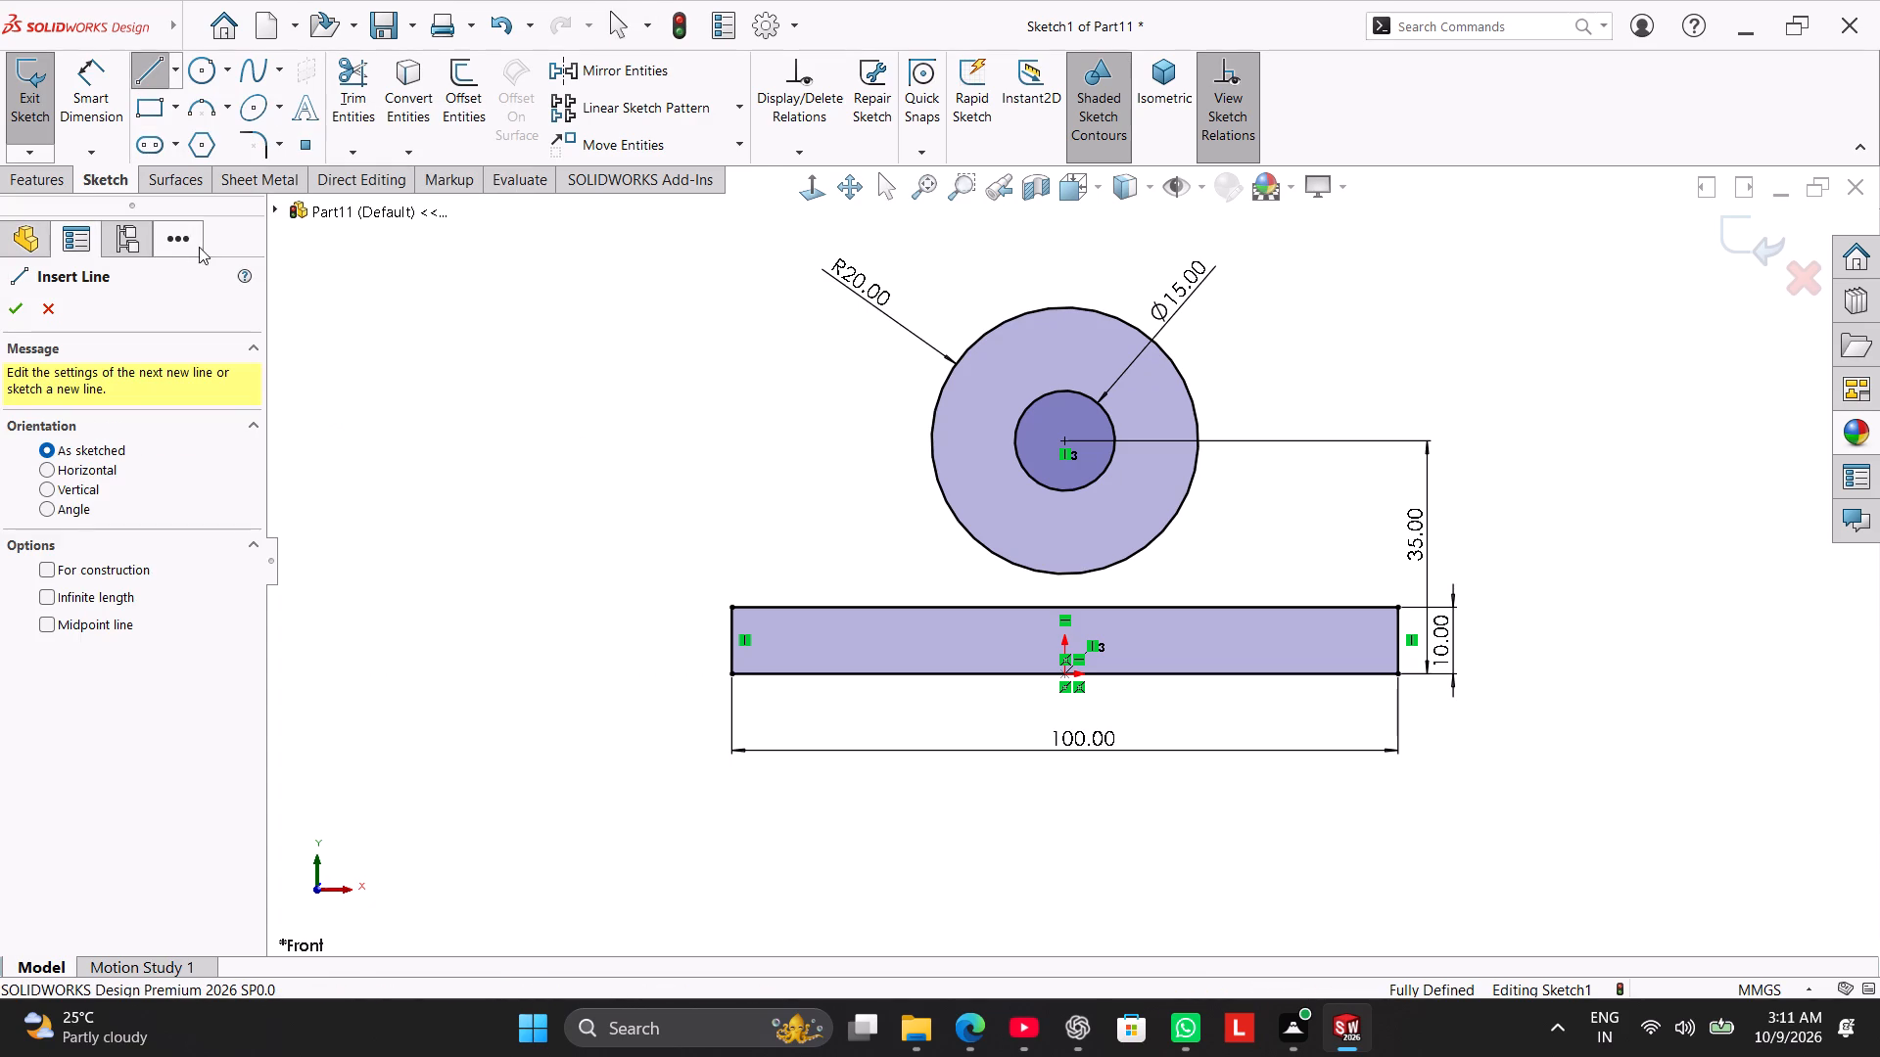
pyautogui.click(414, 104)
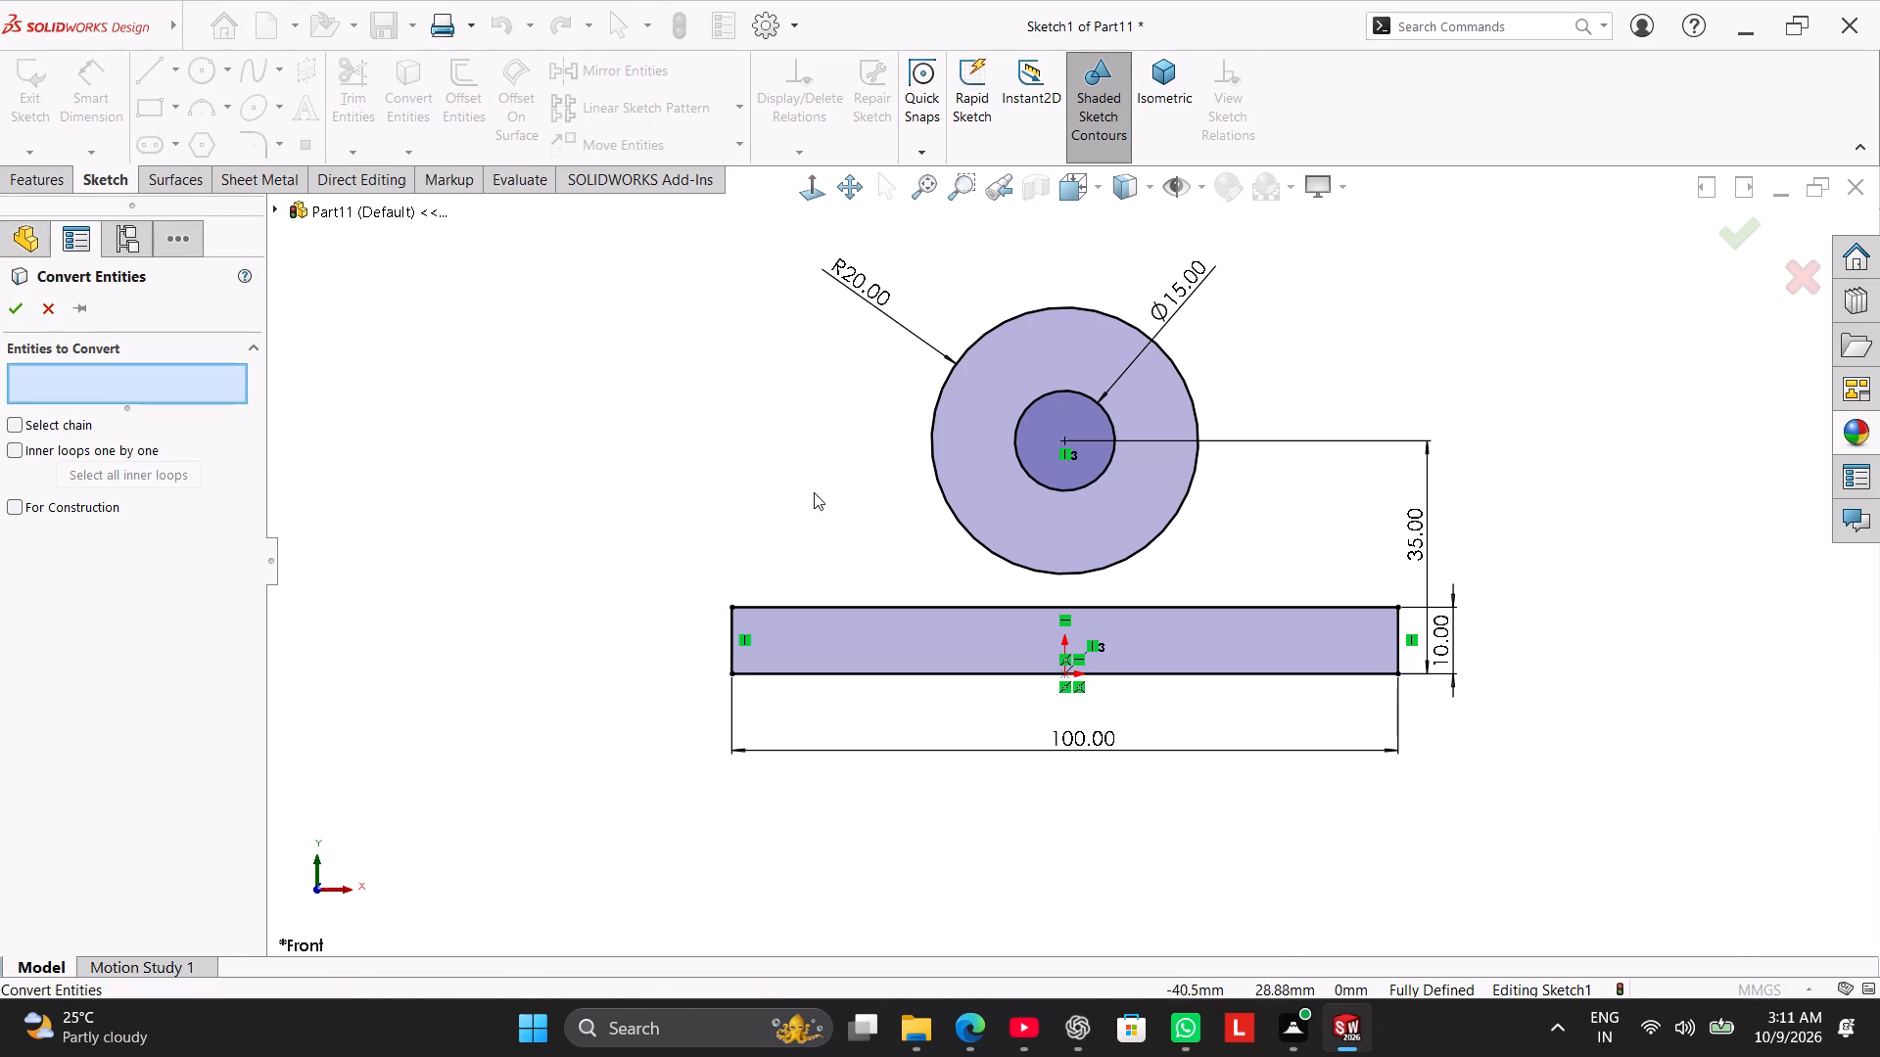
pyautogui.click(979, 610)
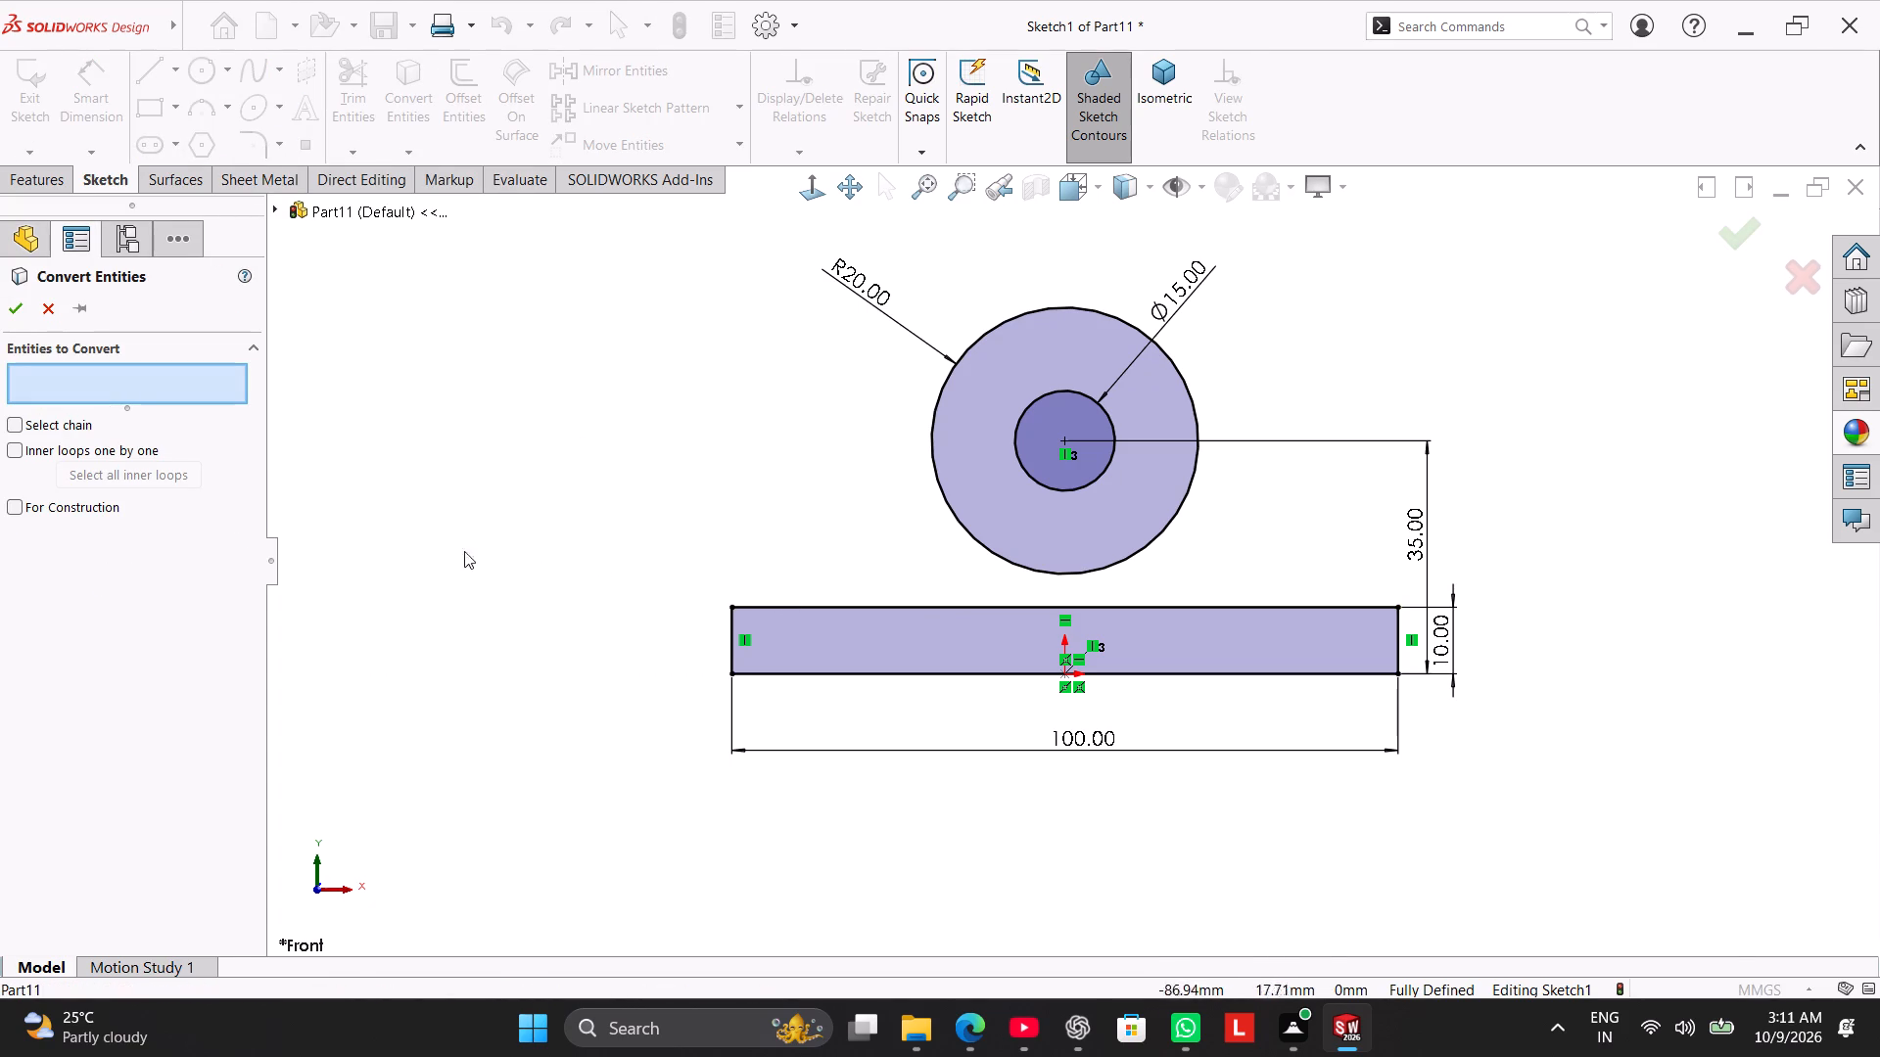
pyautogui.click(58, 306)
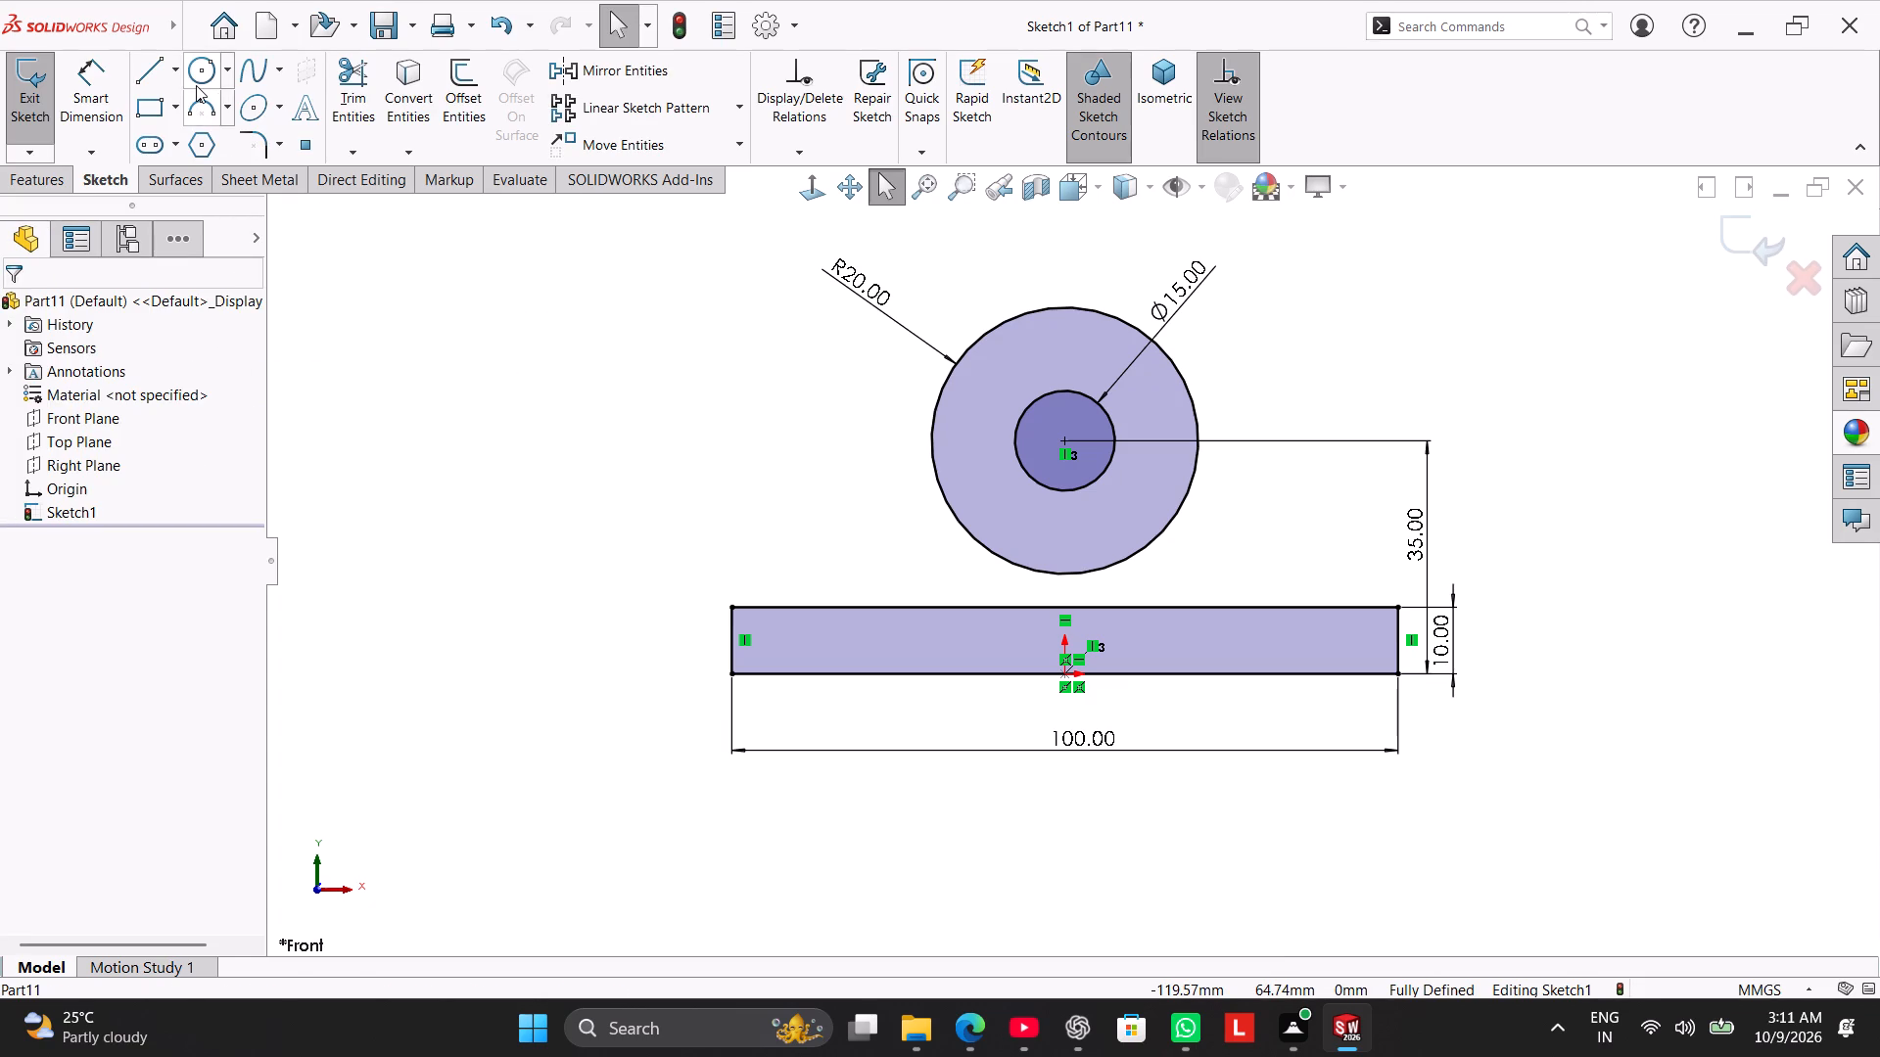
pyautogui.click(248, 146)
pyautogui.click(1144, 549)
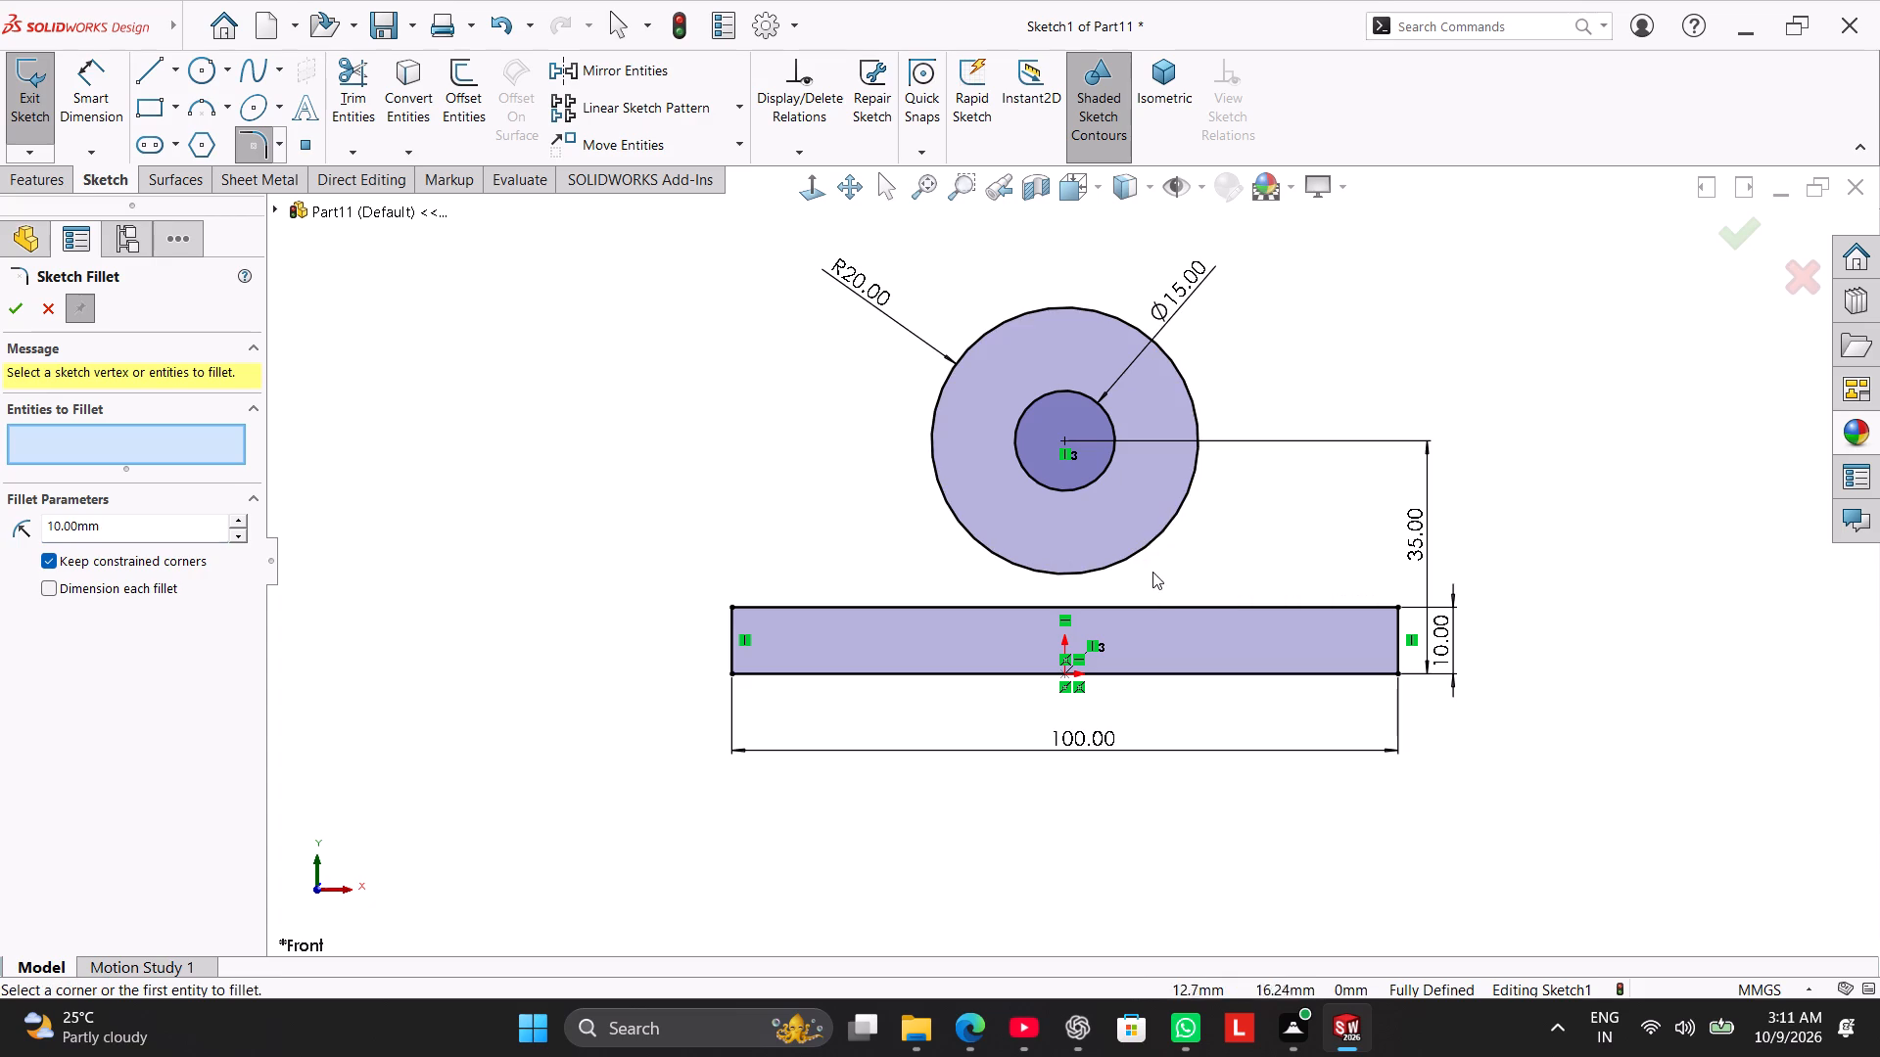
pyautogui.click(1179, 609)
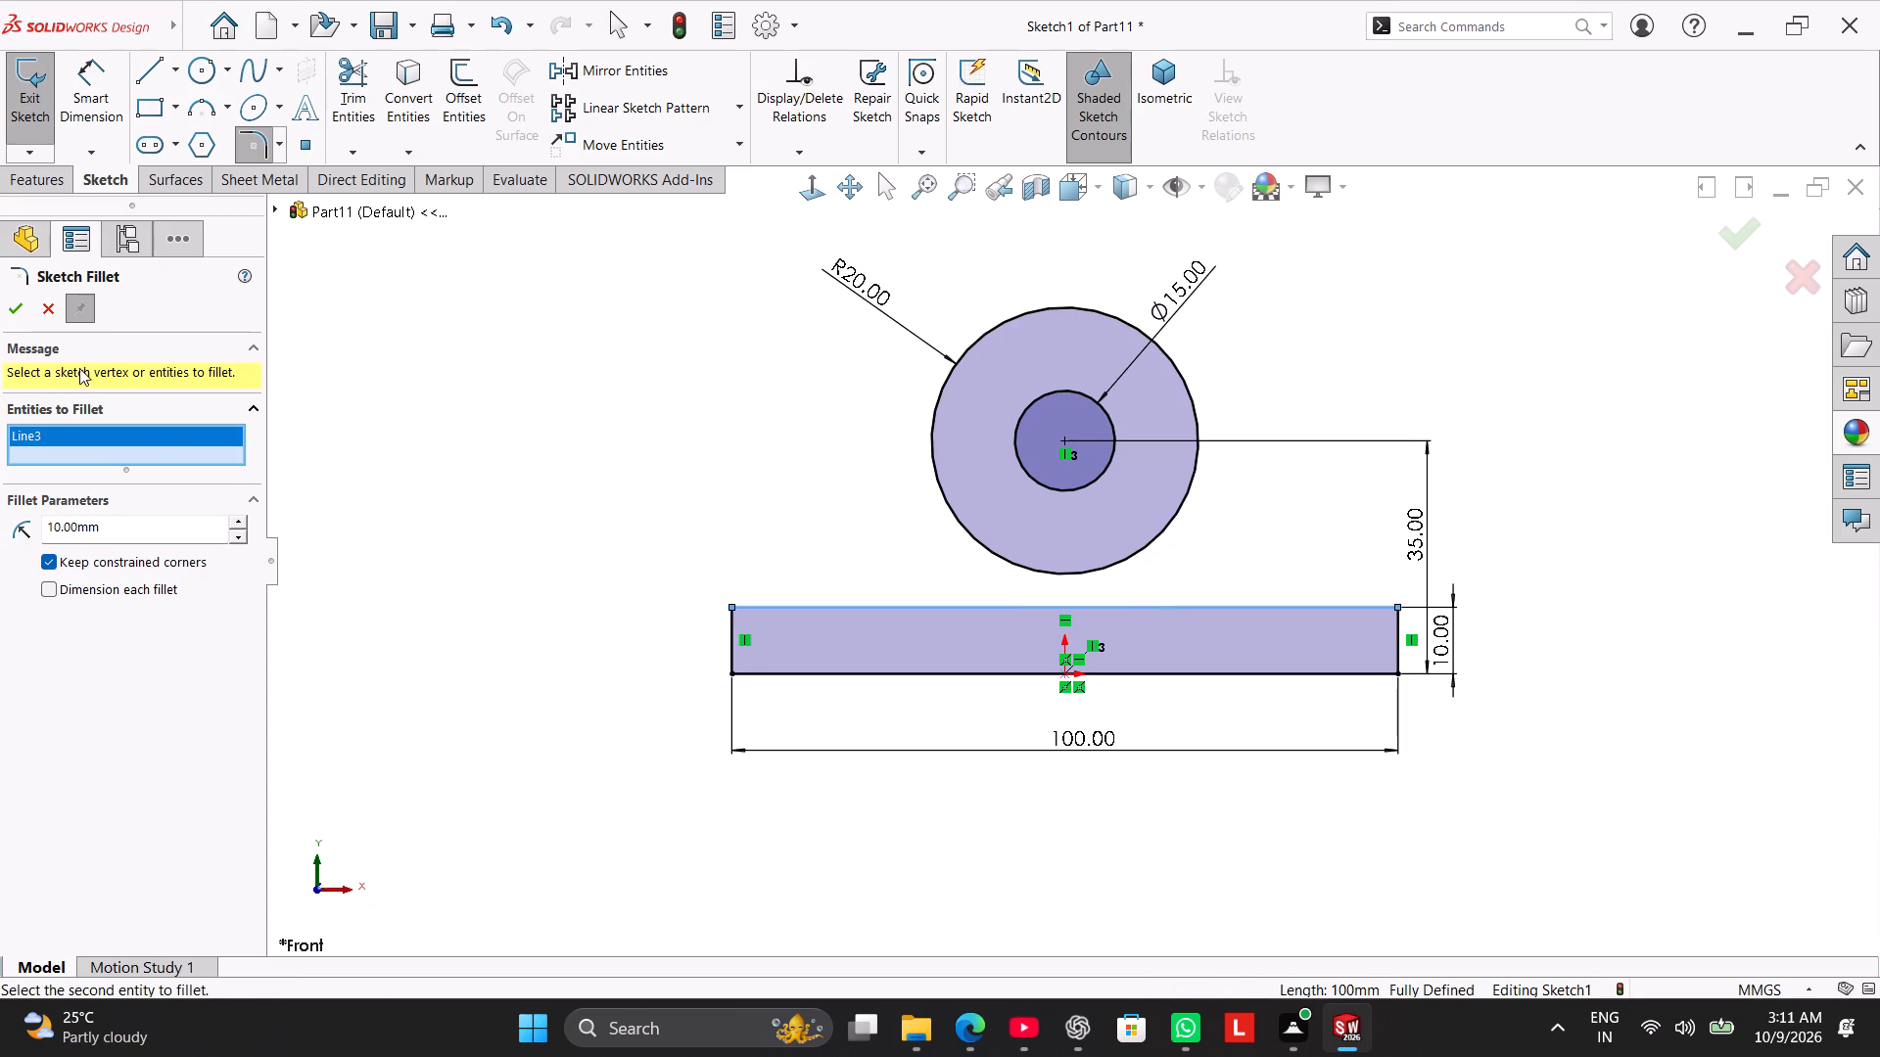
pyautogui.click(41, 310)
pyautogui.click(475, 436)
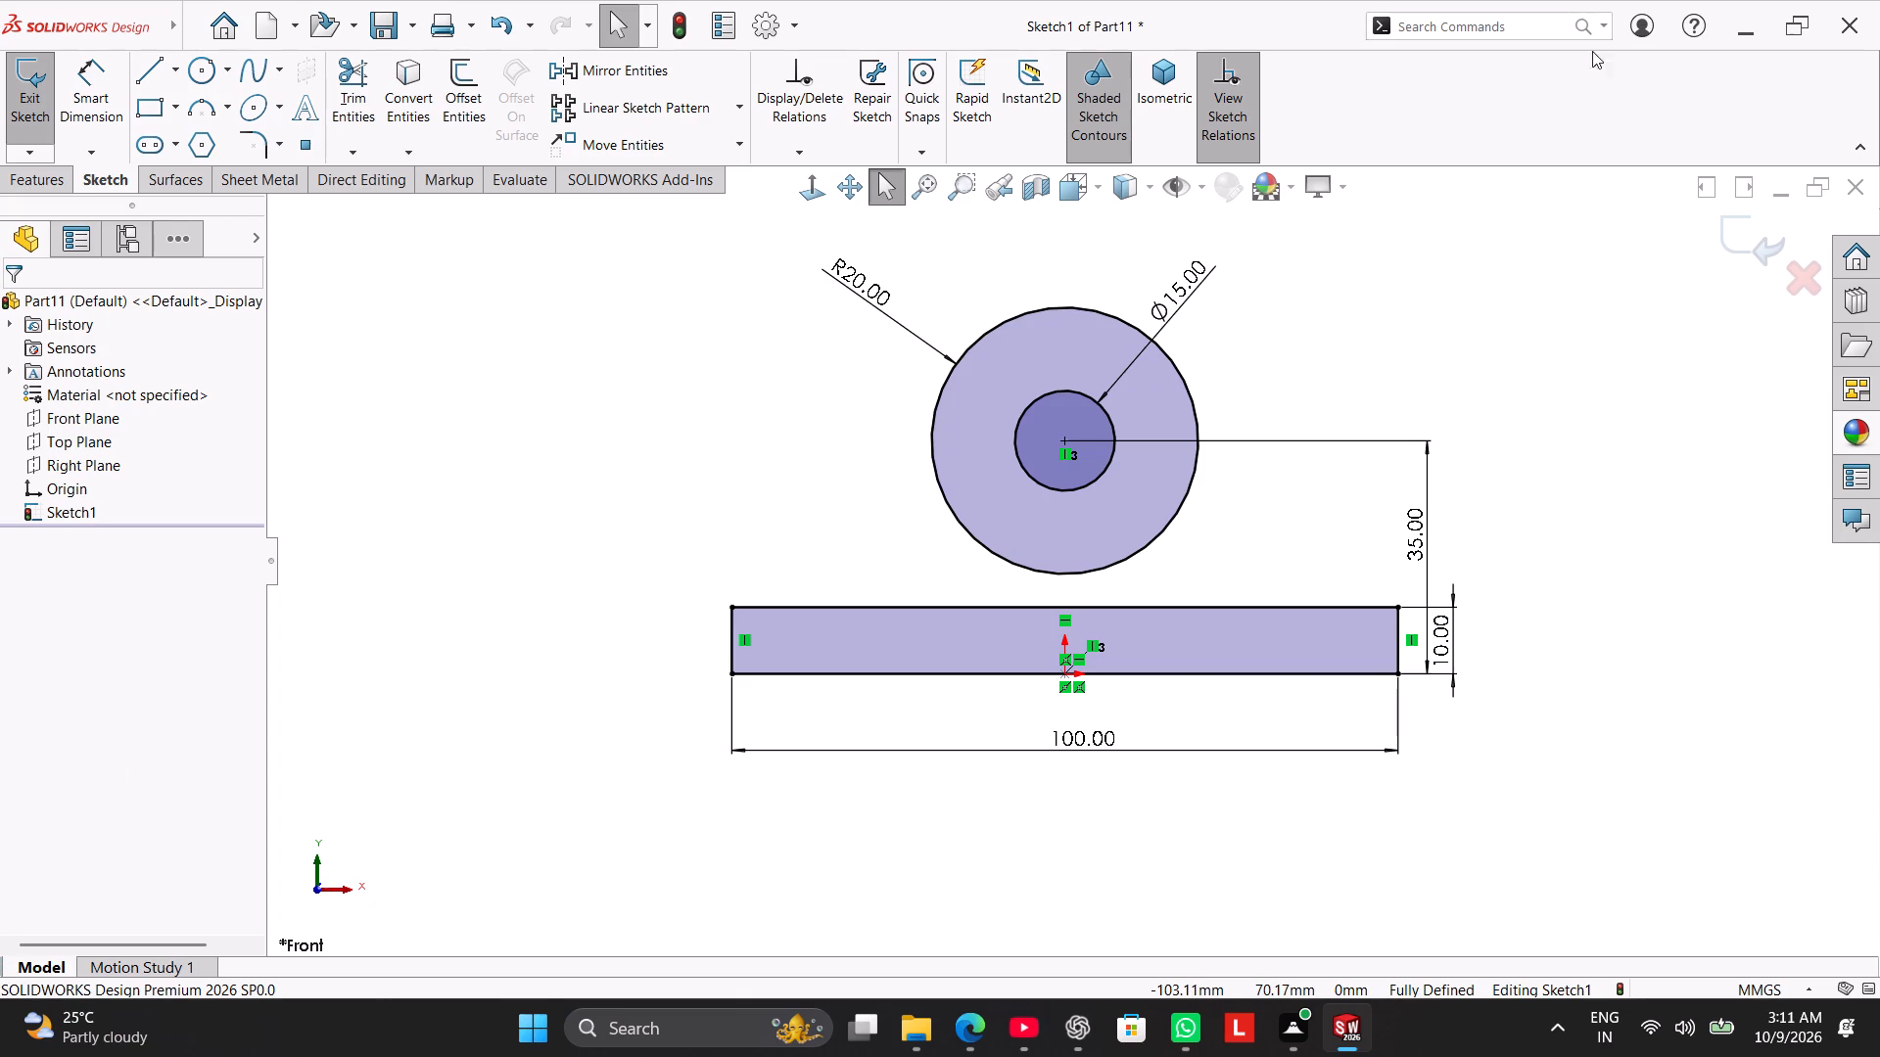
# Sketch a vertical line from the outer circle's right quadrant point down to the rectangle's top edge.
pyautogui.click(142, 72)
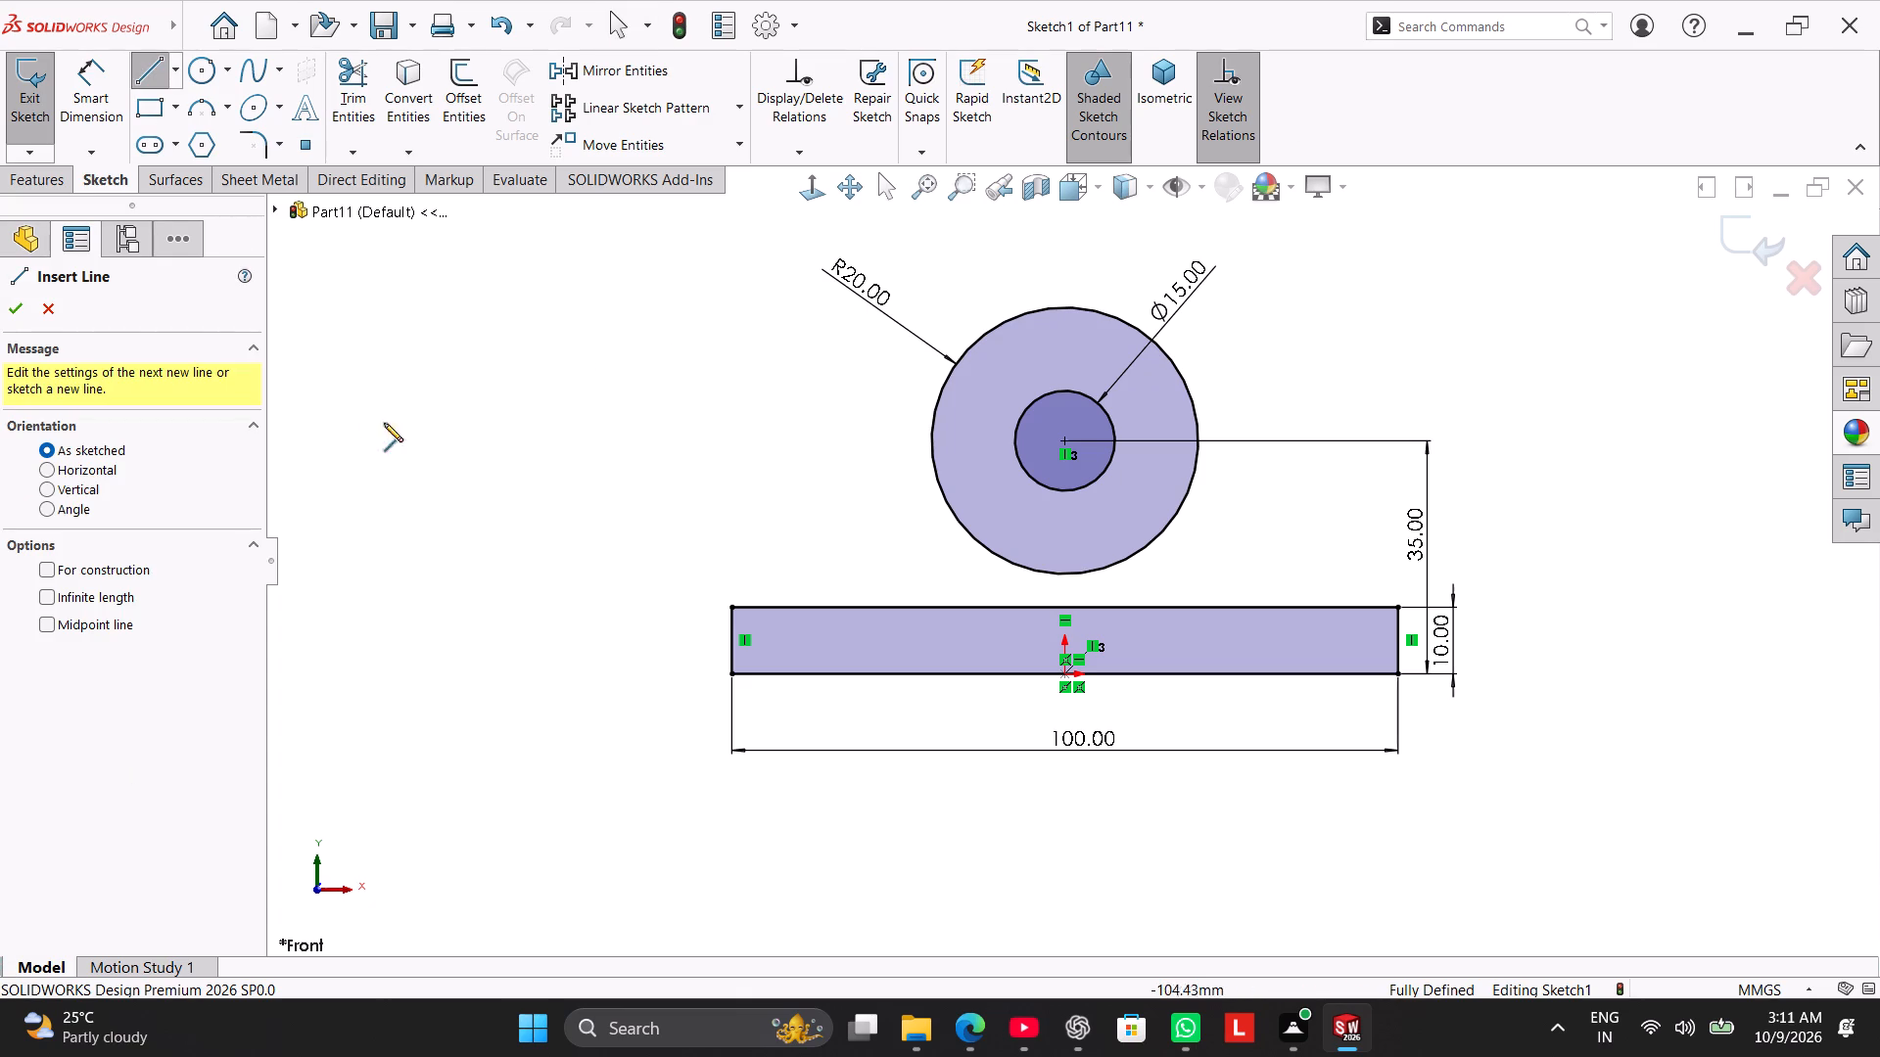
pyautogui.click(1195, 440)
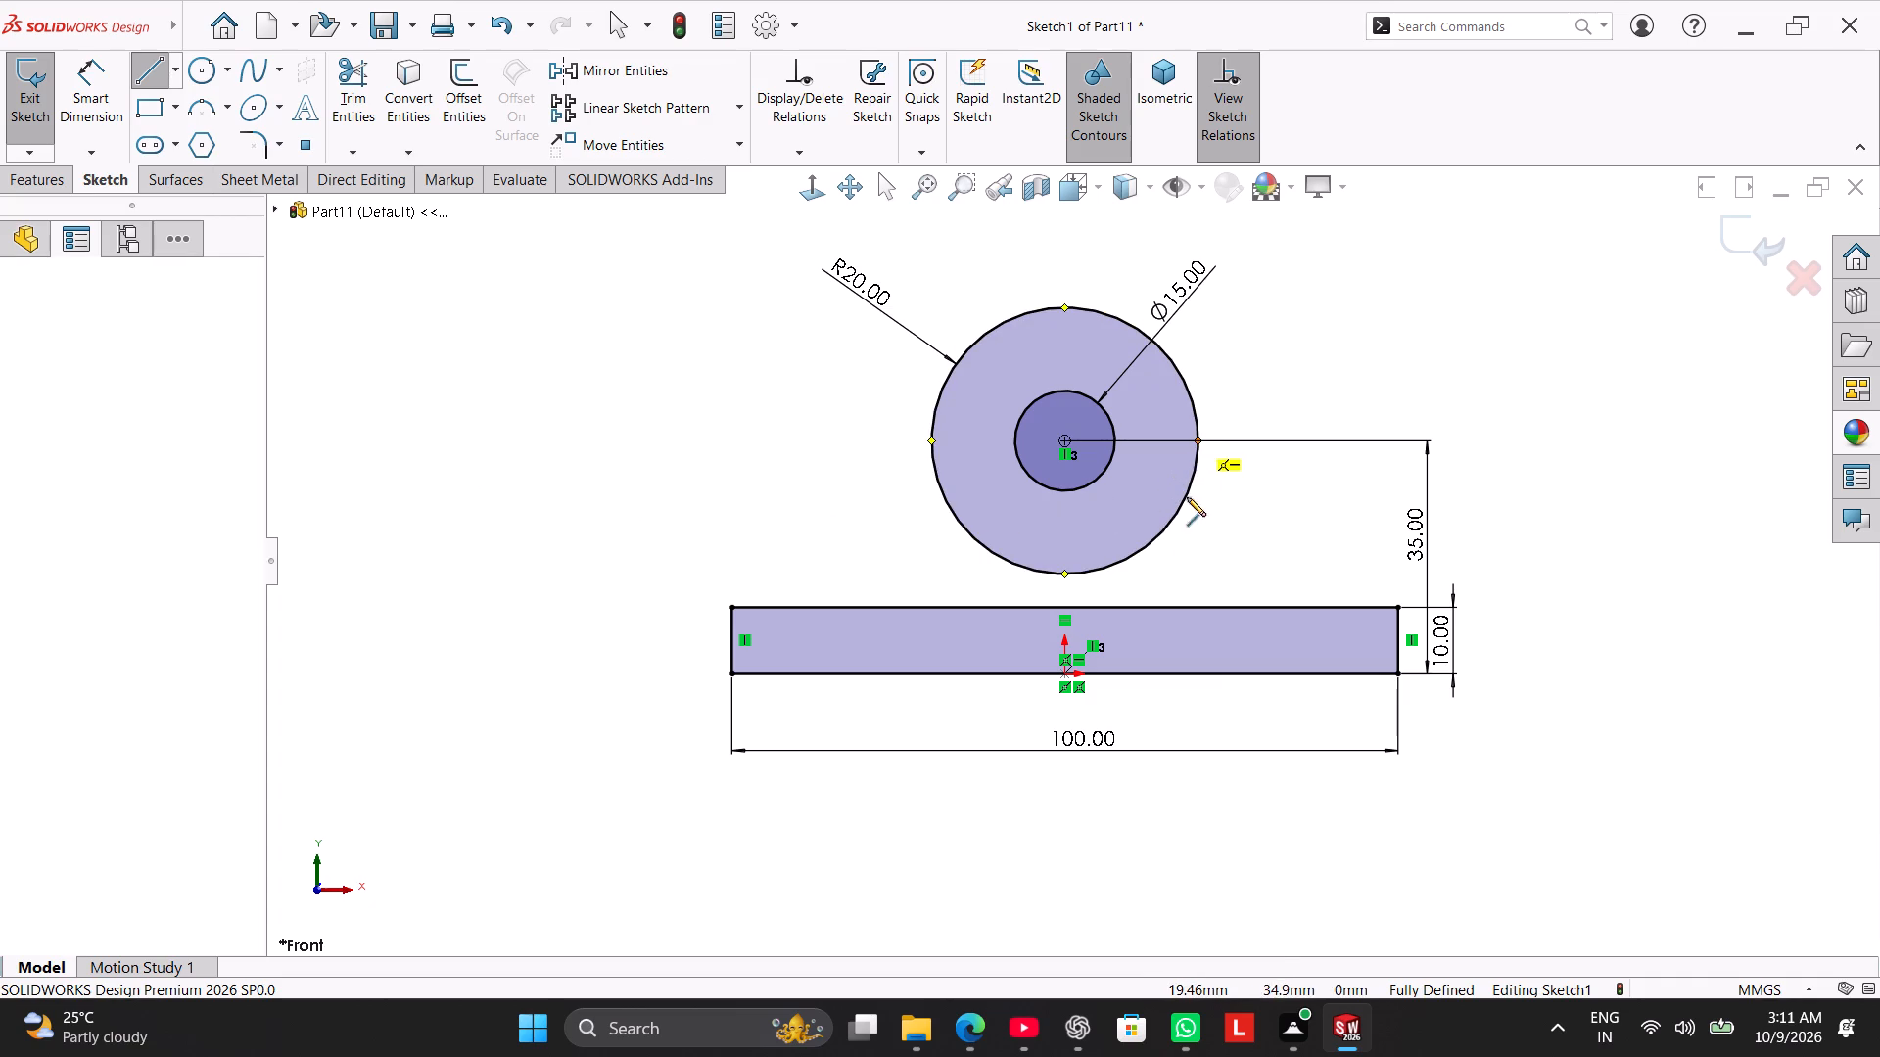
pyautogui.click(1202, 608)
pyautogui.rightClick(1240, 547)
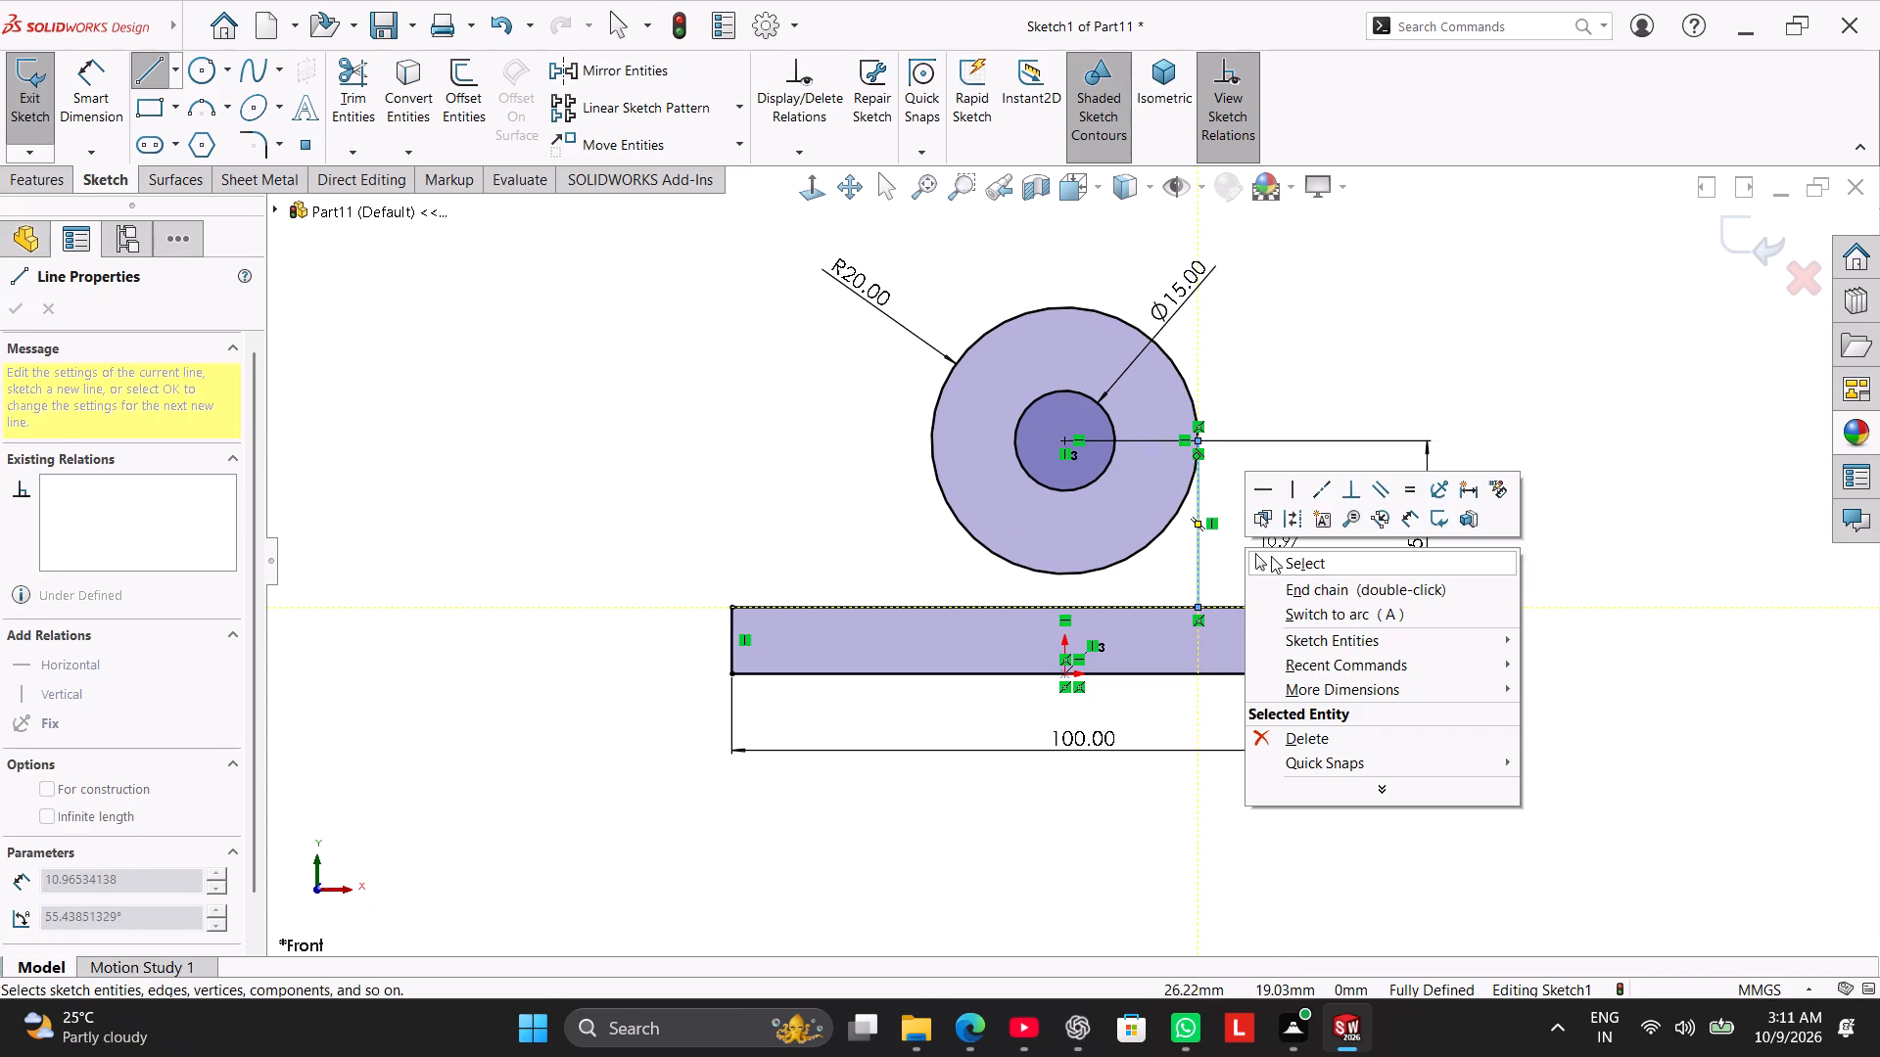
pyautogui.moveTo(1271, 558); pyautogui.dragTo(1262, 562)
# Sketch a vertical line from the outer circle's left quadrant point down to the rectangle's top edge.
pyautogui.click(147, 73)
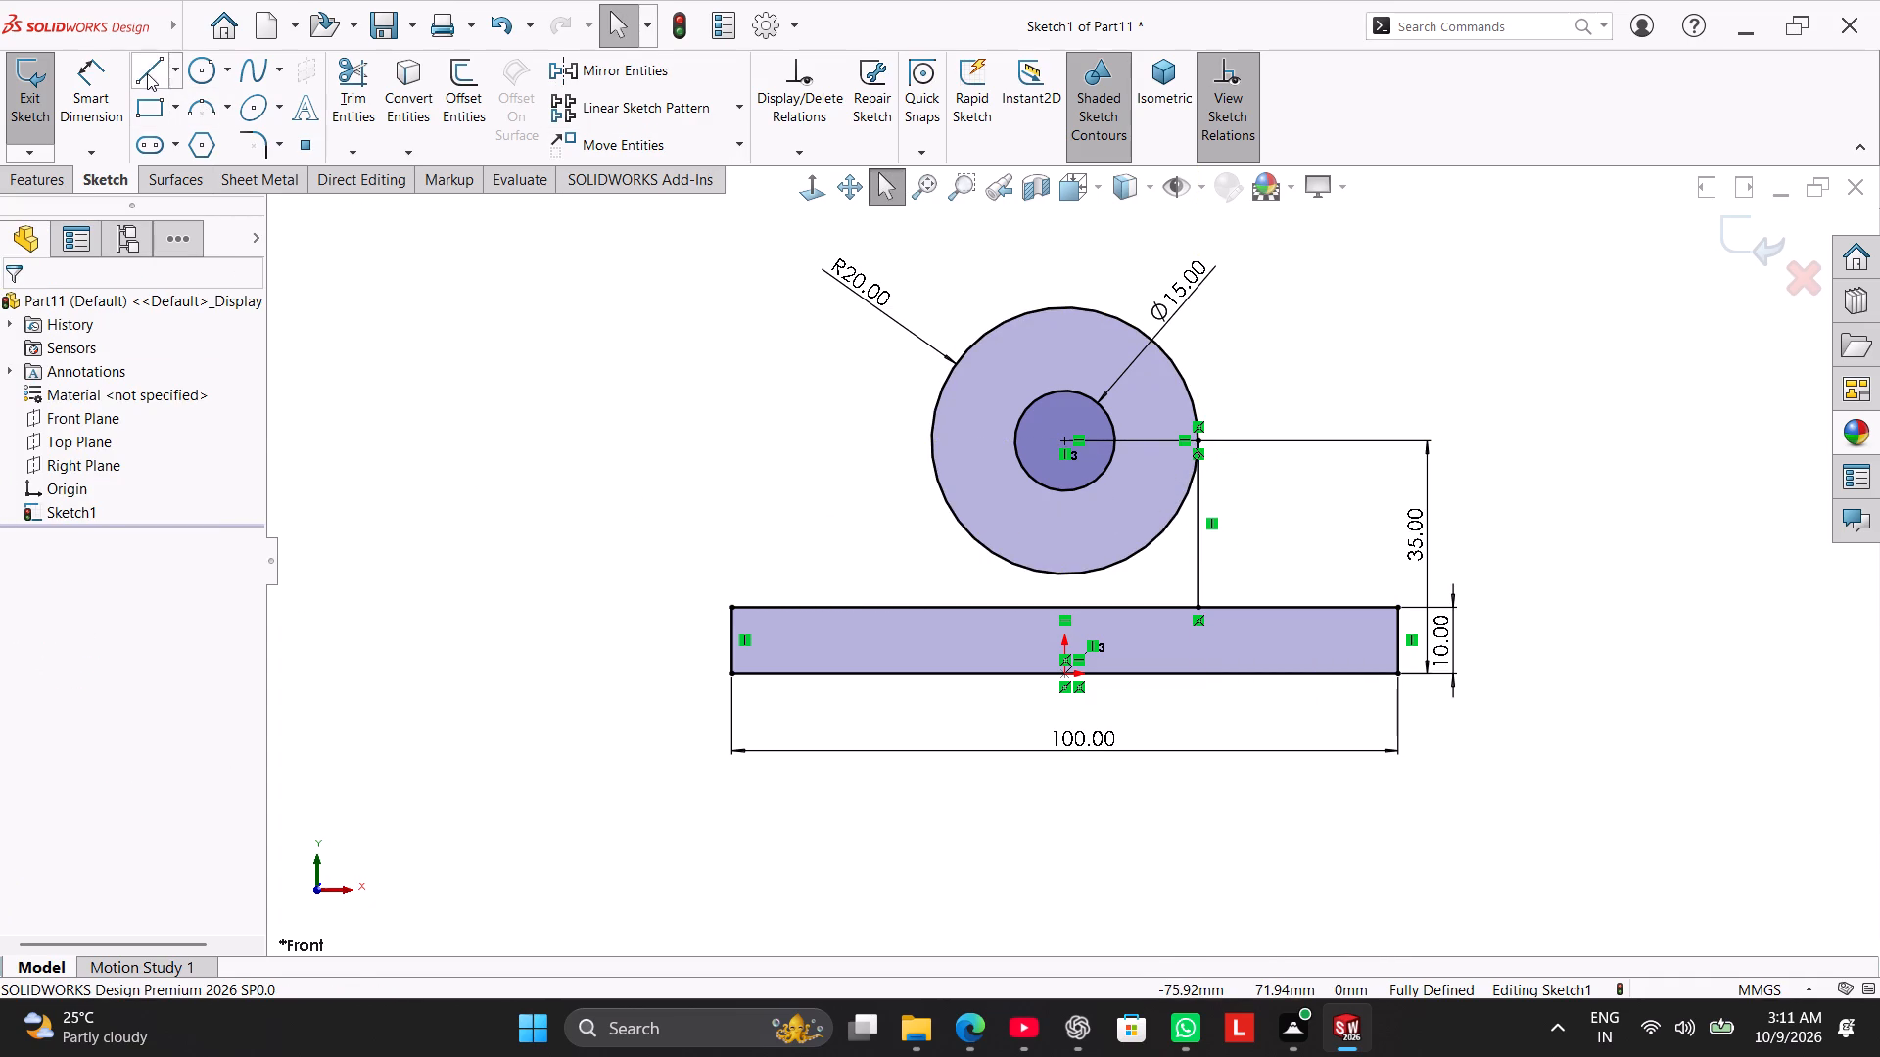
pyautogui.click(929, 440)
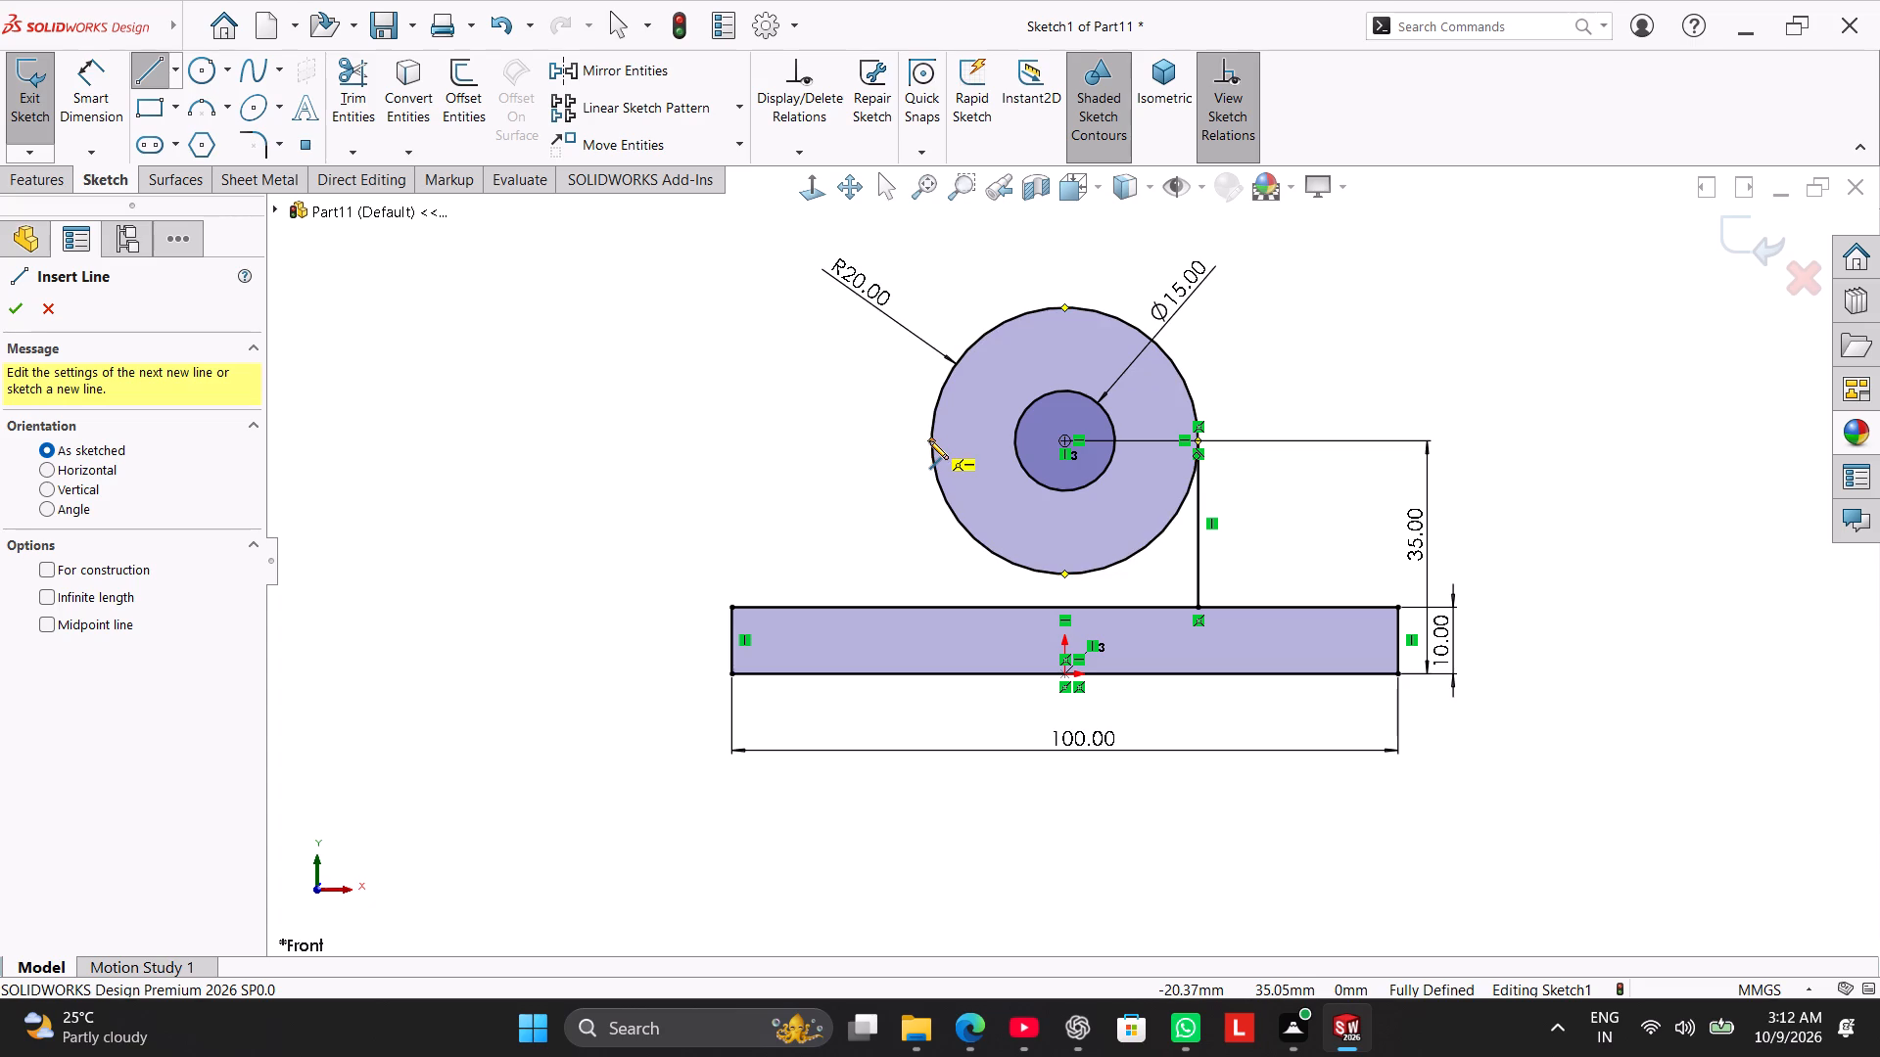
pyautogui.click(929, 602)
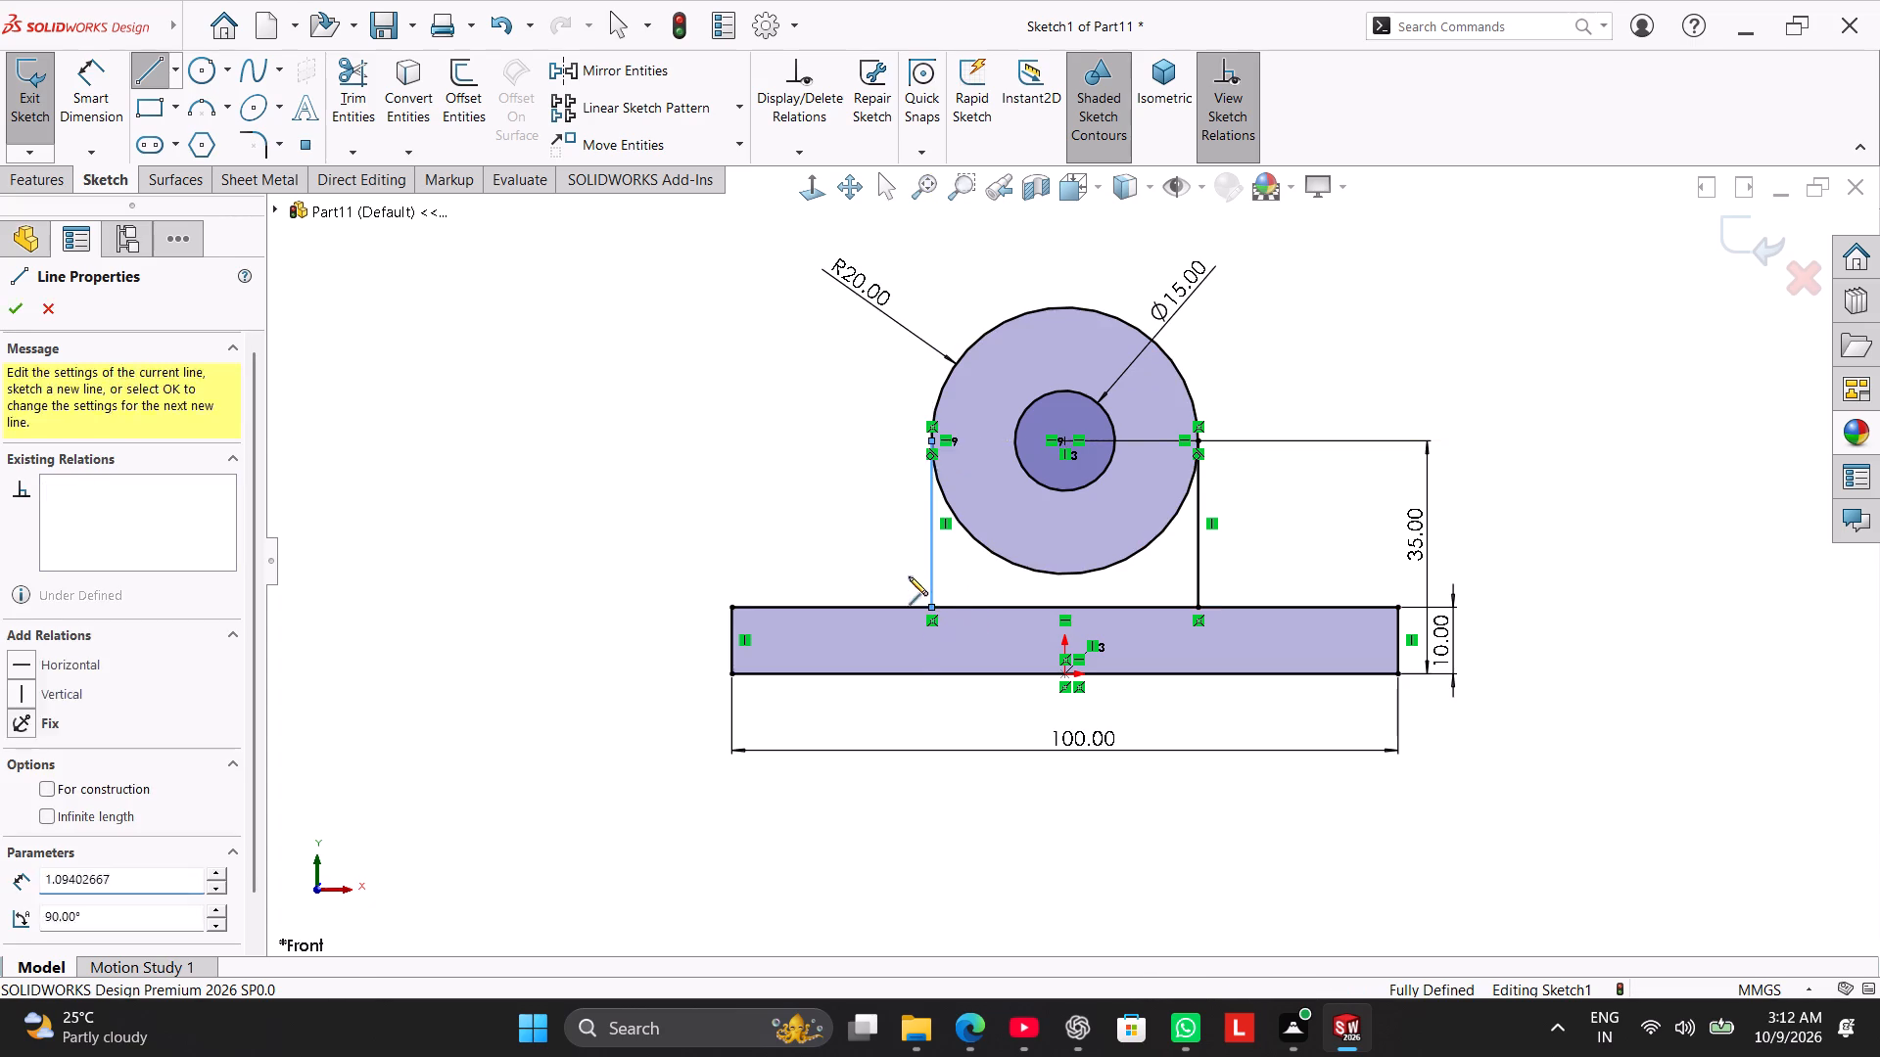
pyautogui.rightClick(857, 516)
pyautogui.click(888, 528)
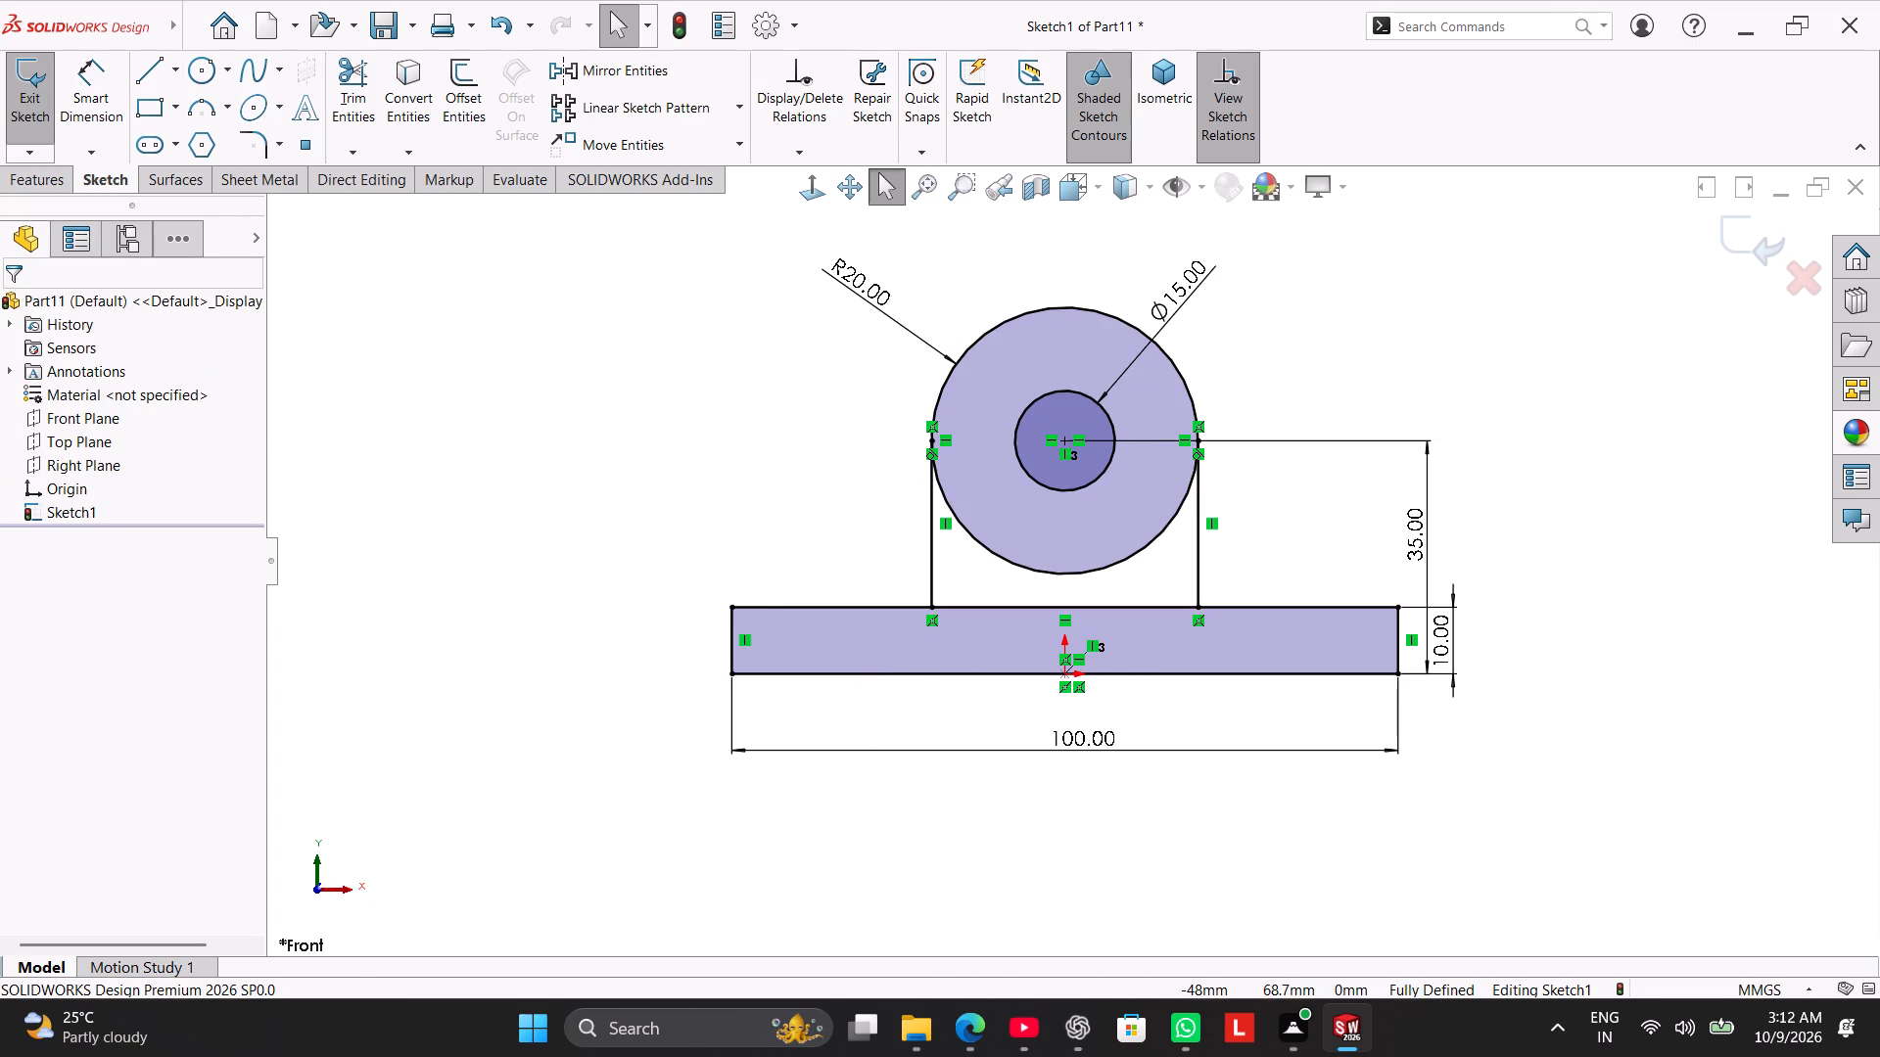
# Sketch a 40 mm horizontal line along the rectangle's top edge, joining the lower ends of the two vertical lines.
pyautogui.click(149, 72)
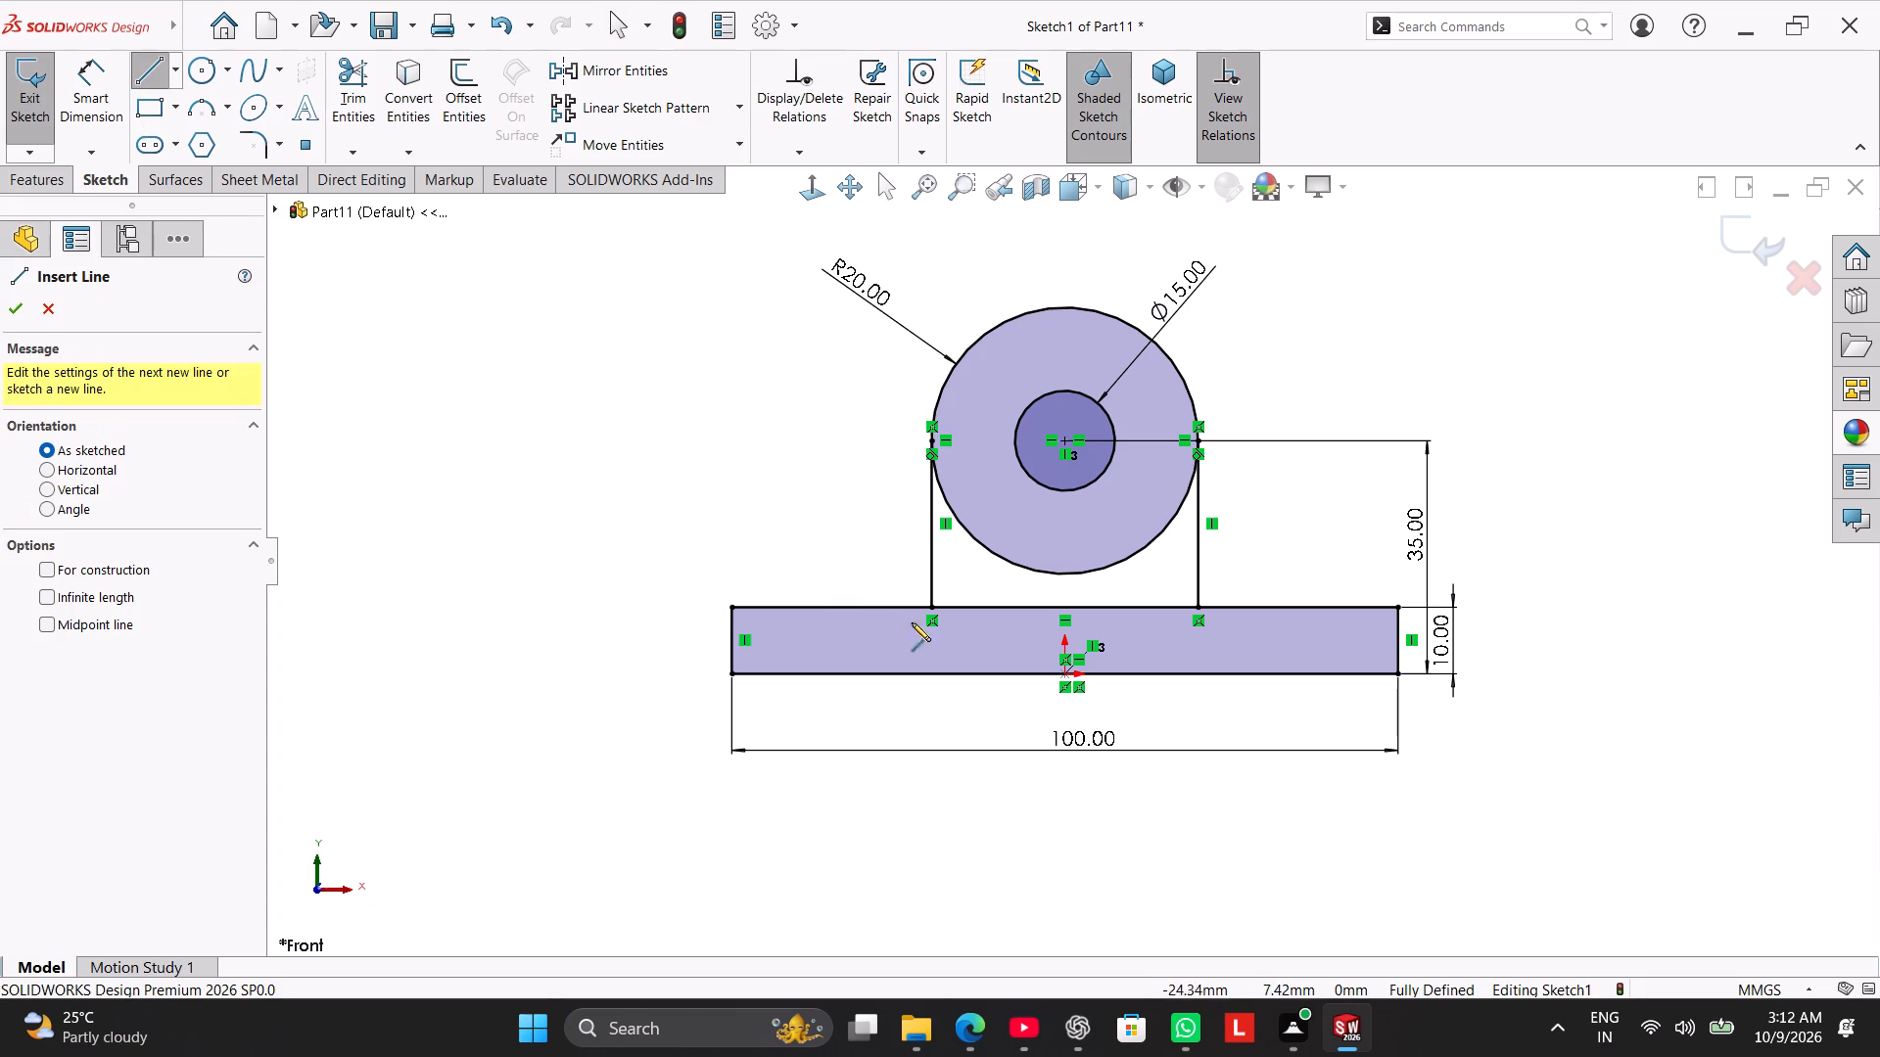
pyautogui.click(927, 610)
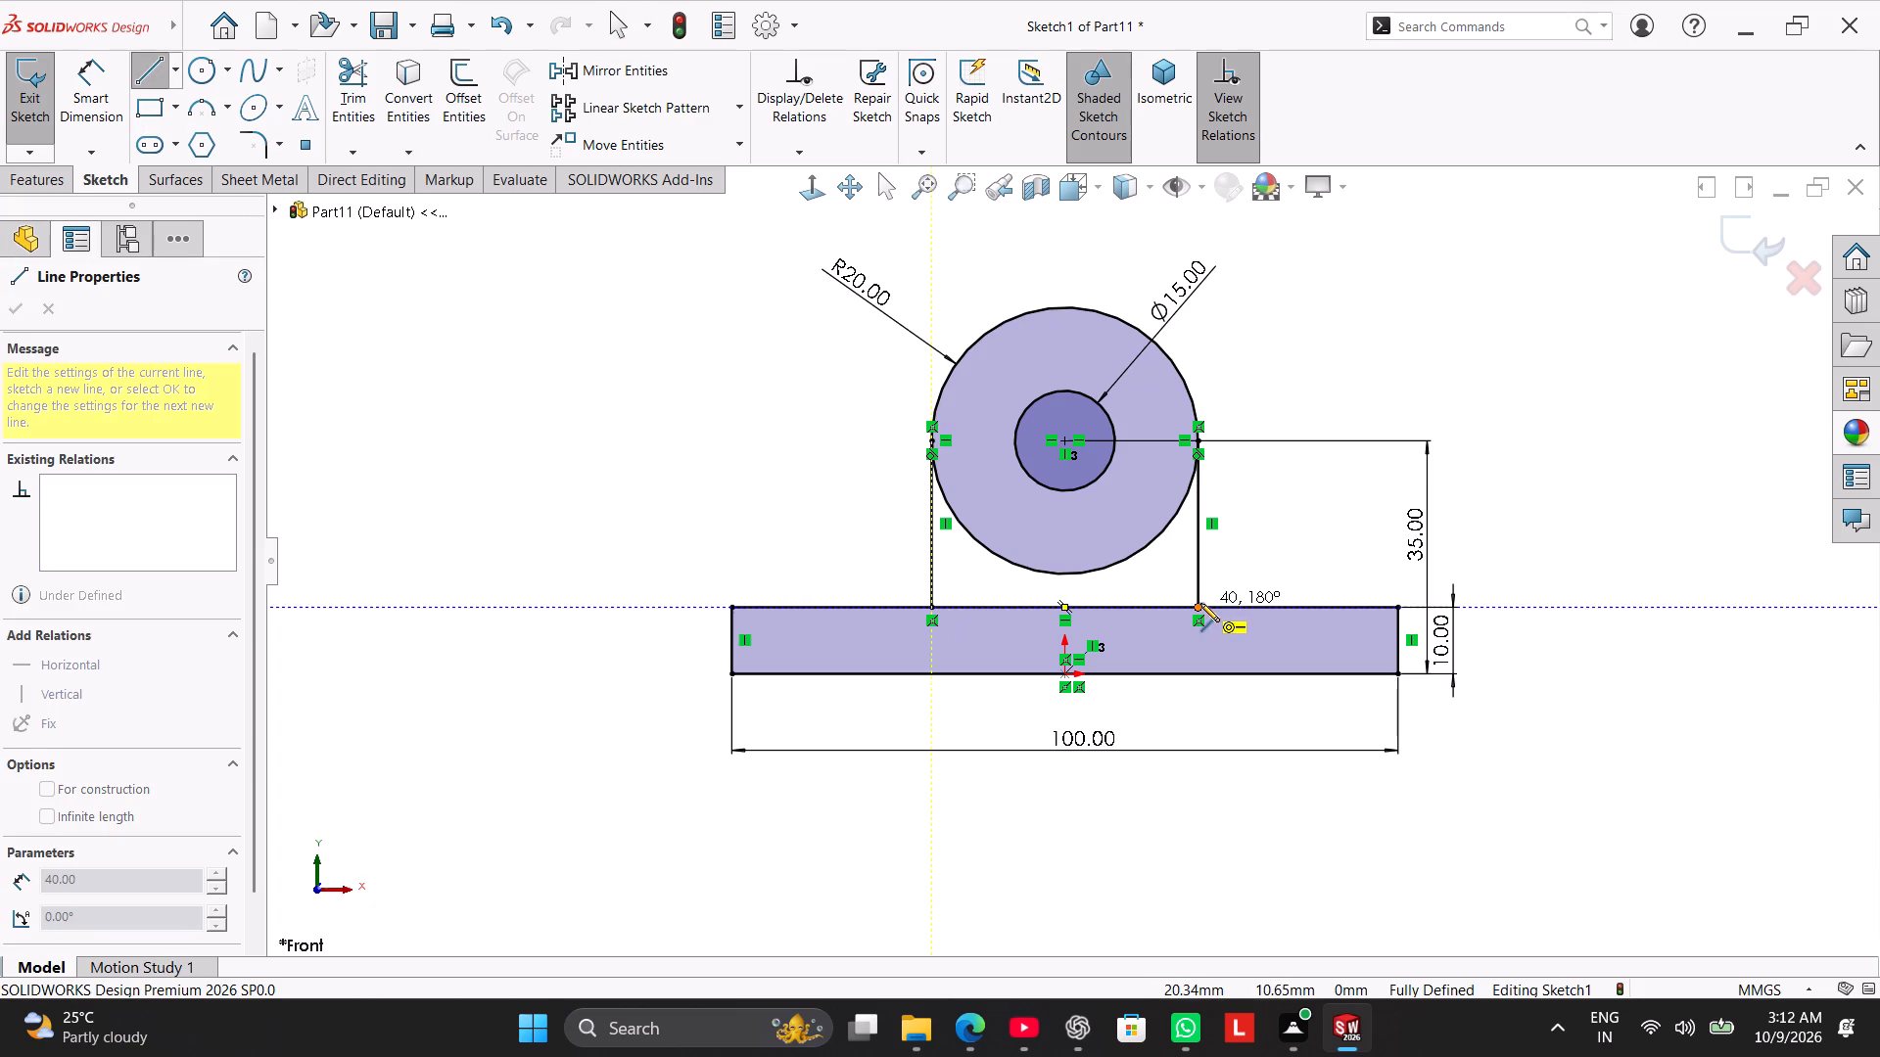
pyautogui.click(1200, 603)
pyautogui.rightClick(770, 484)
pyautogui.click(802, 502)
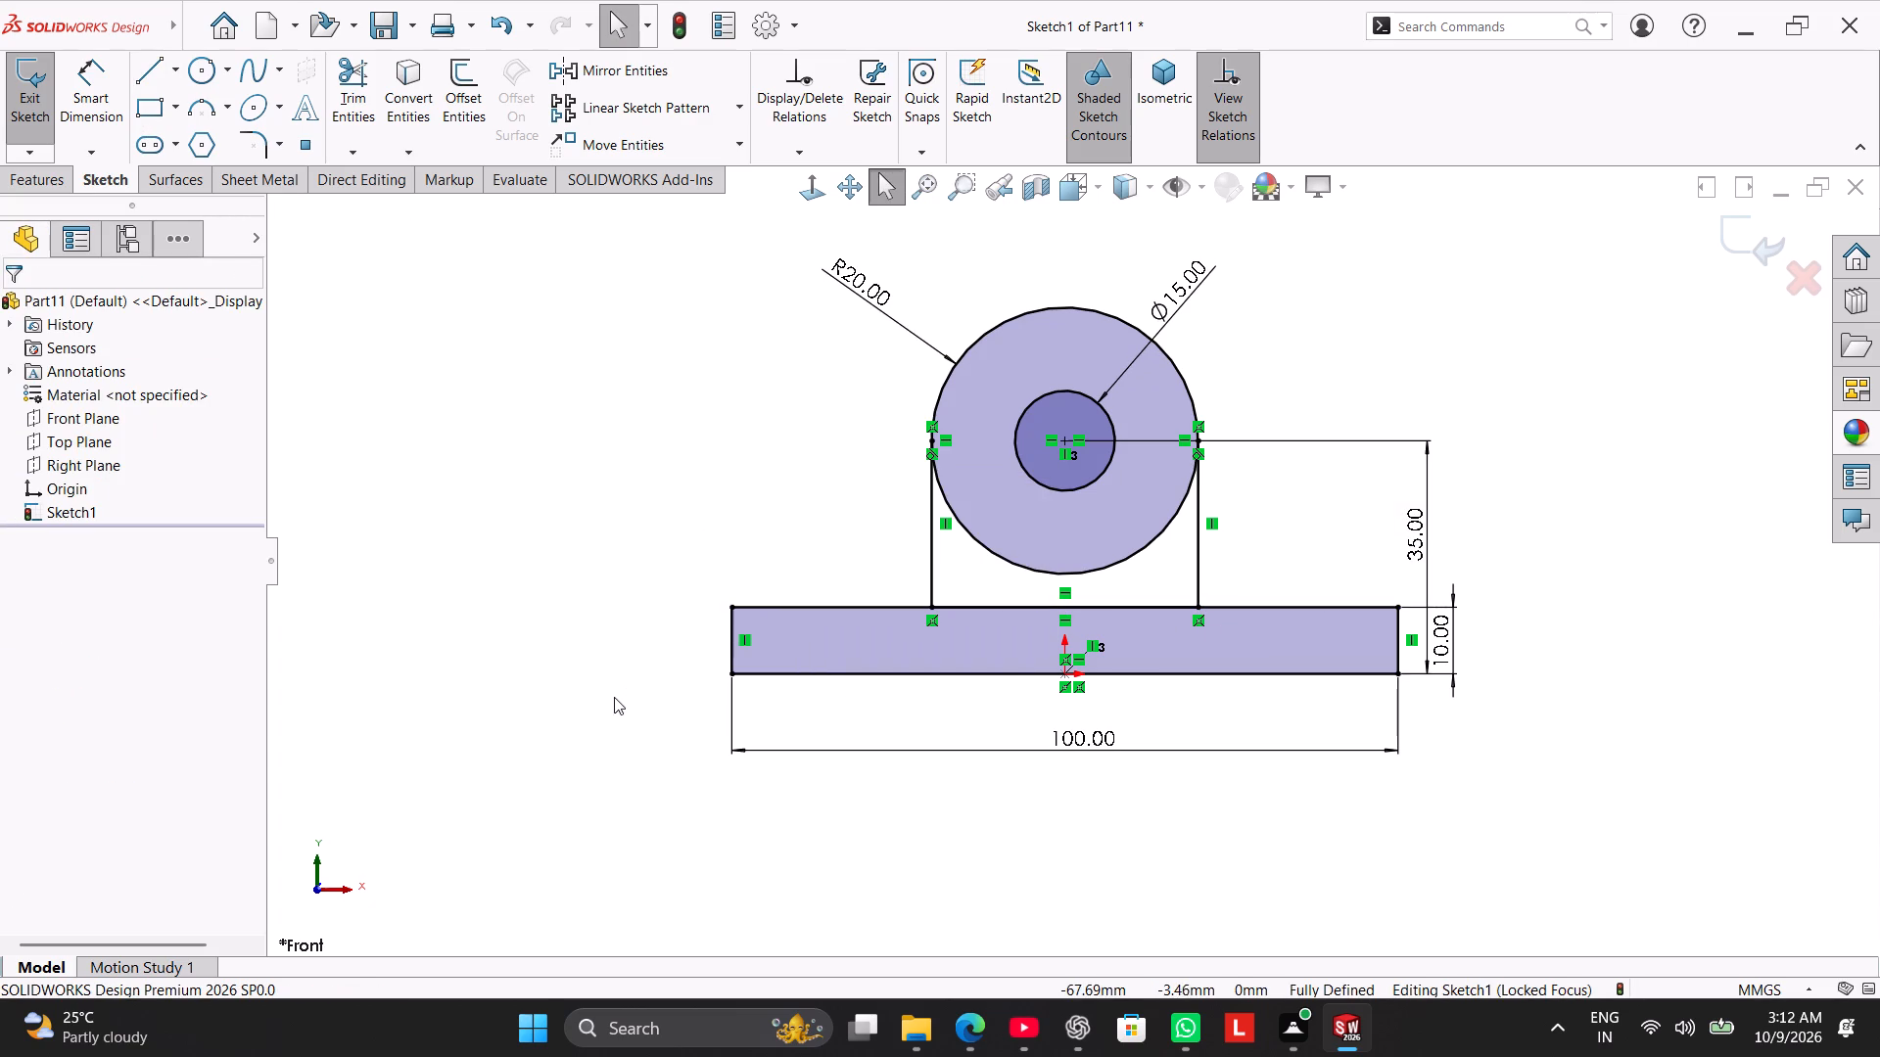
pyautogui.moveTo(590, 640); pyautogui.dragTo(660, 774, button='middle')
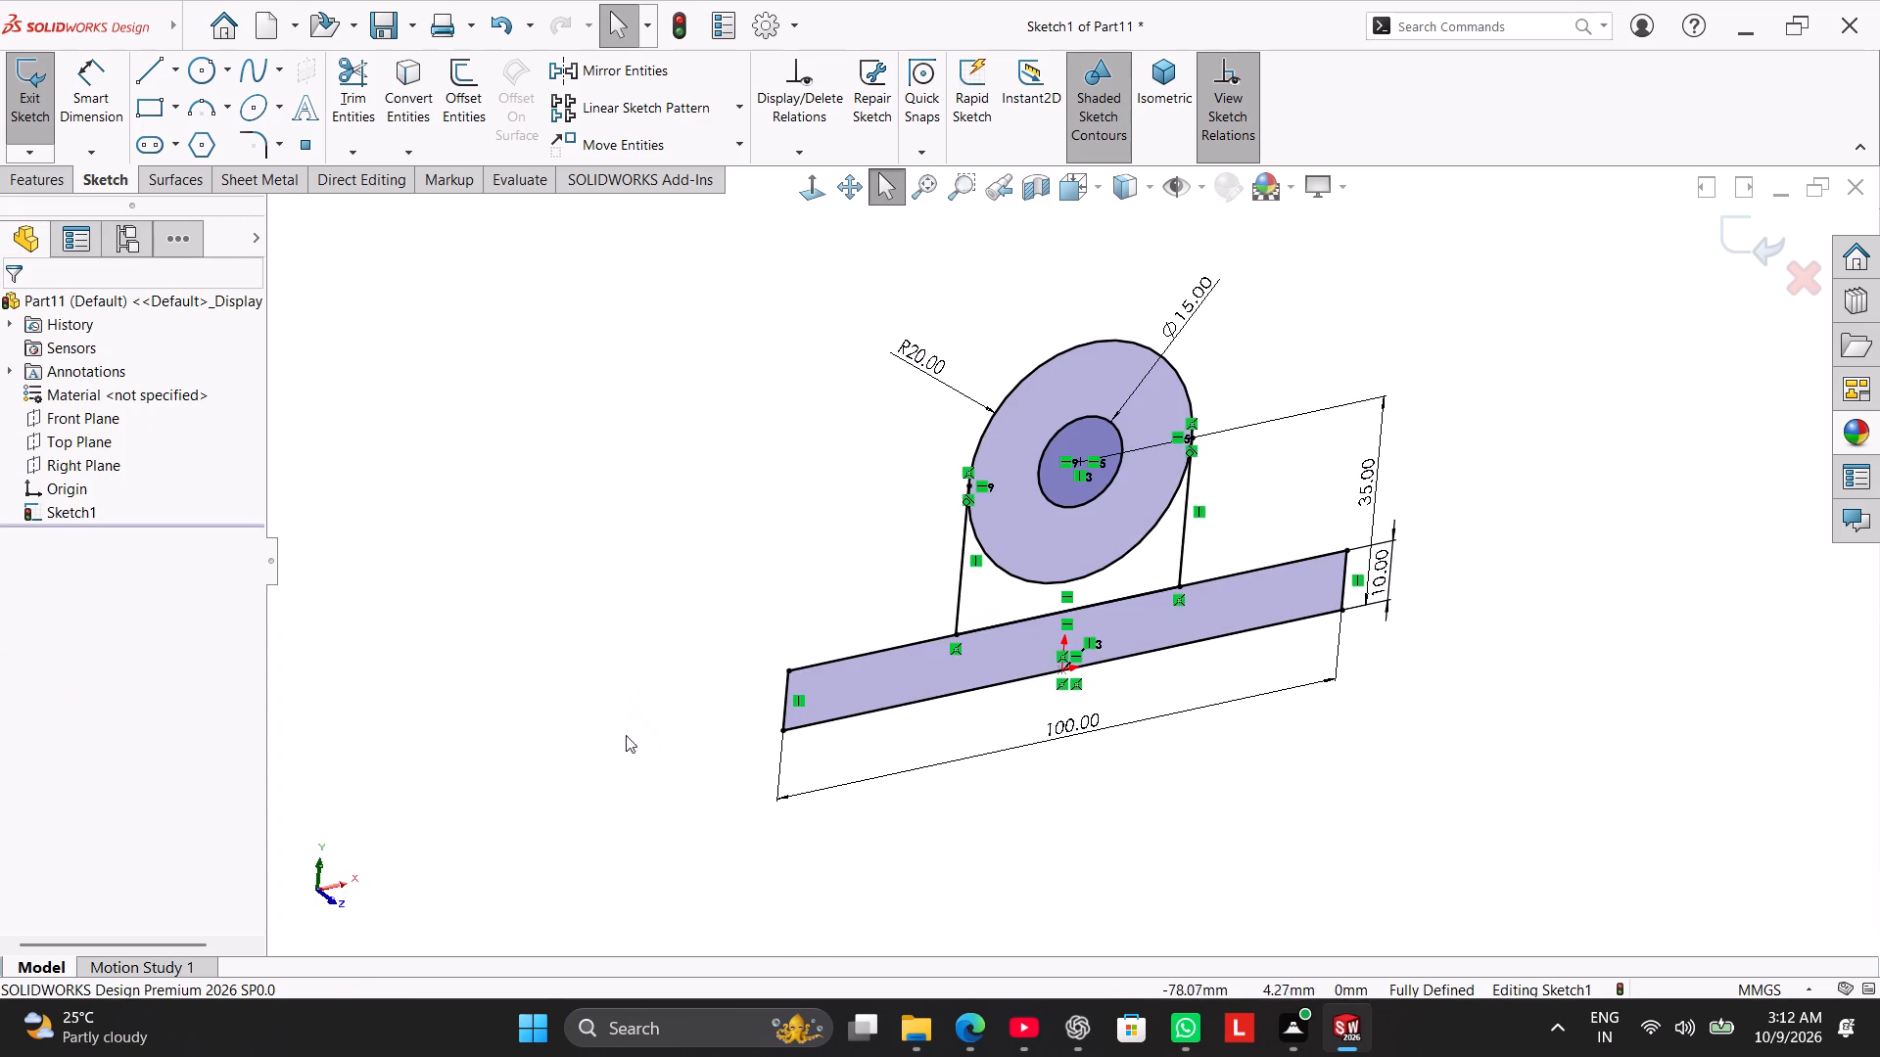
# Exit the sketch and extrude only the 100 by 10 mm base rectangle region as a Blind boss 40 mm deep.
pyautogui.click(617, 712)
pyautogui.moveTo(606, 710); pyautogui.dragTo(974, 366, button='right')
pyautogui.click(34, 179)
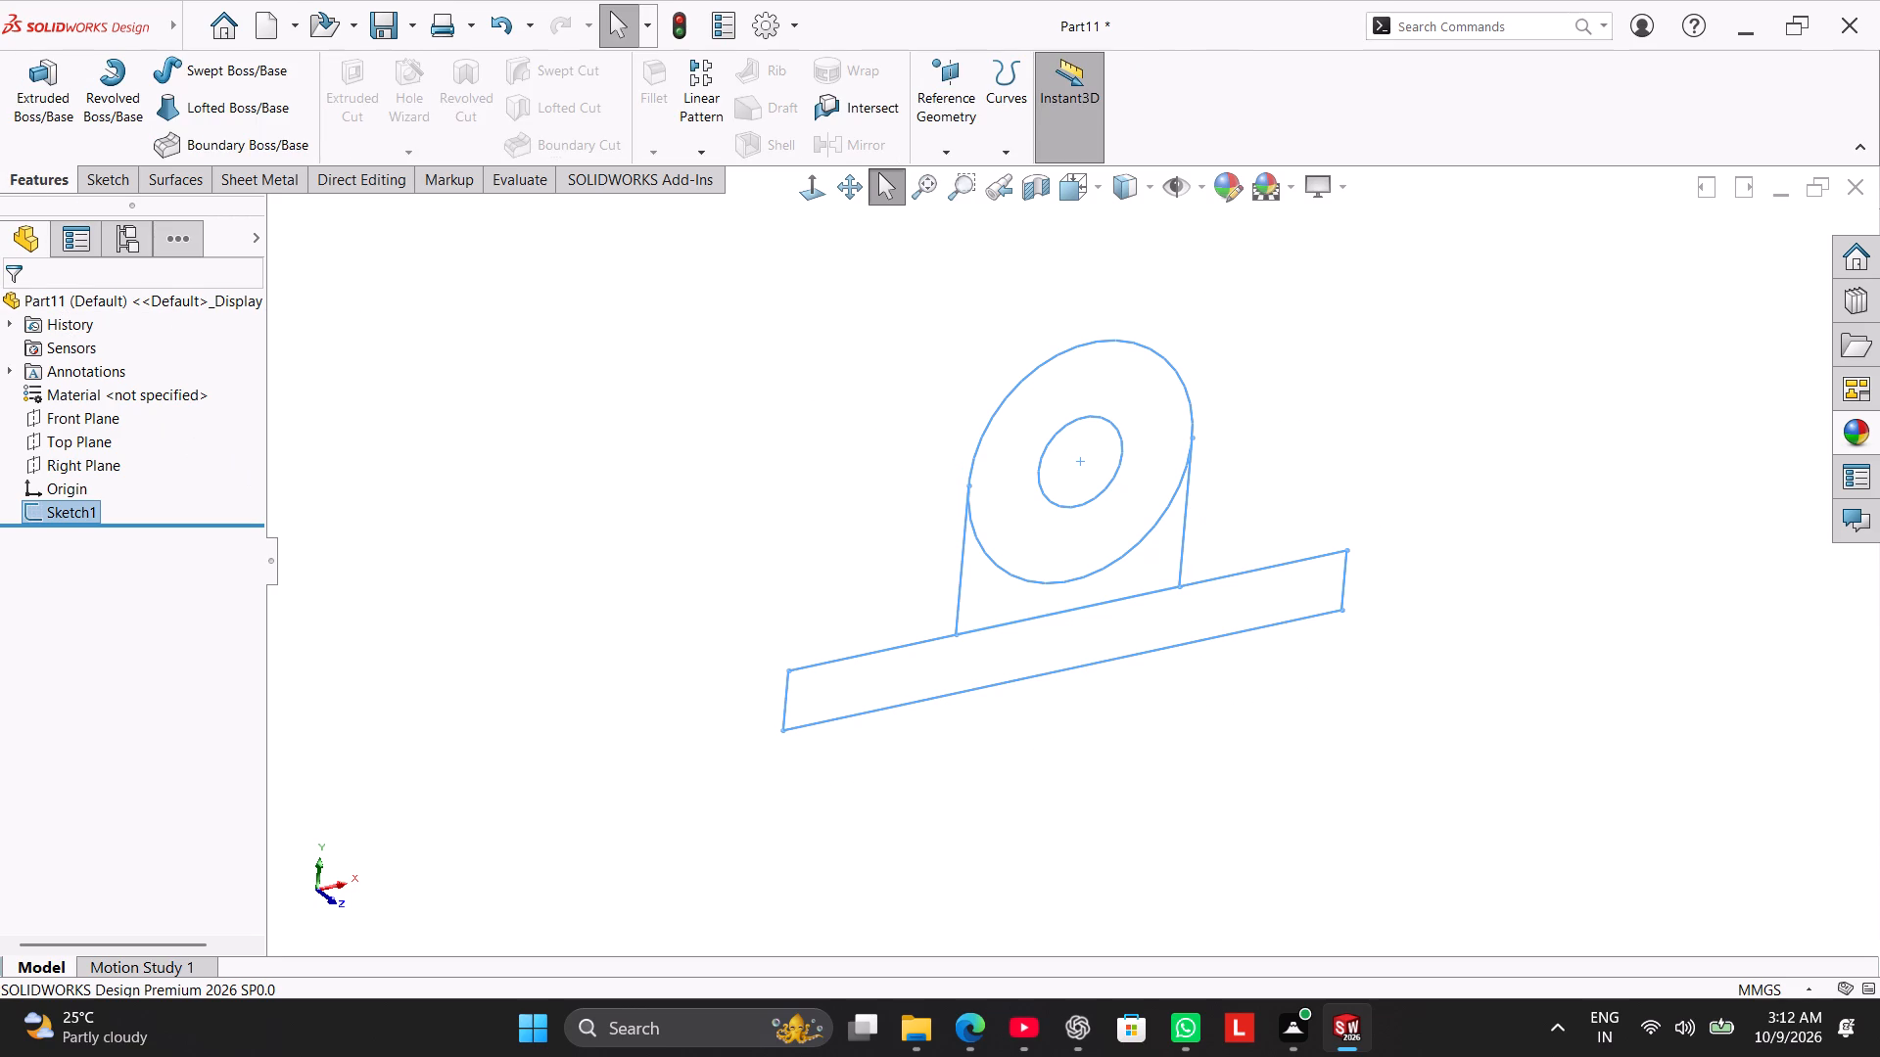
pyautogui.moveTo(378, 514); pyautogui.dragTo(928, 271, button='right')
pyautogui.moveTo(498, 538); pyautogui.dragTo(1140, 244, button='right')
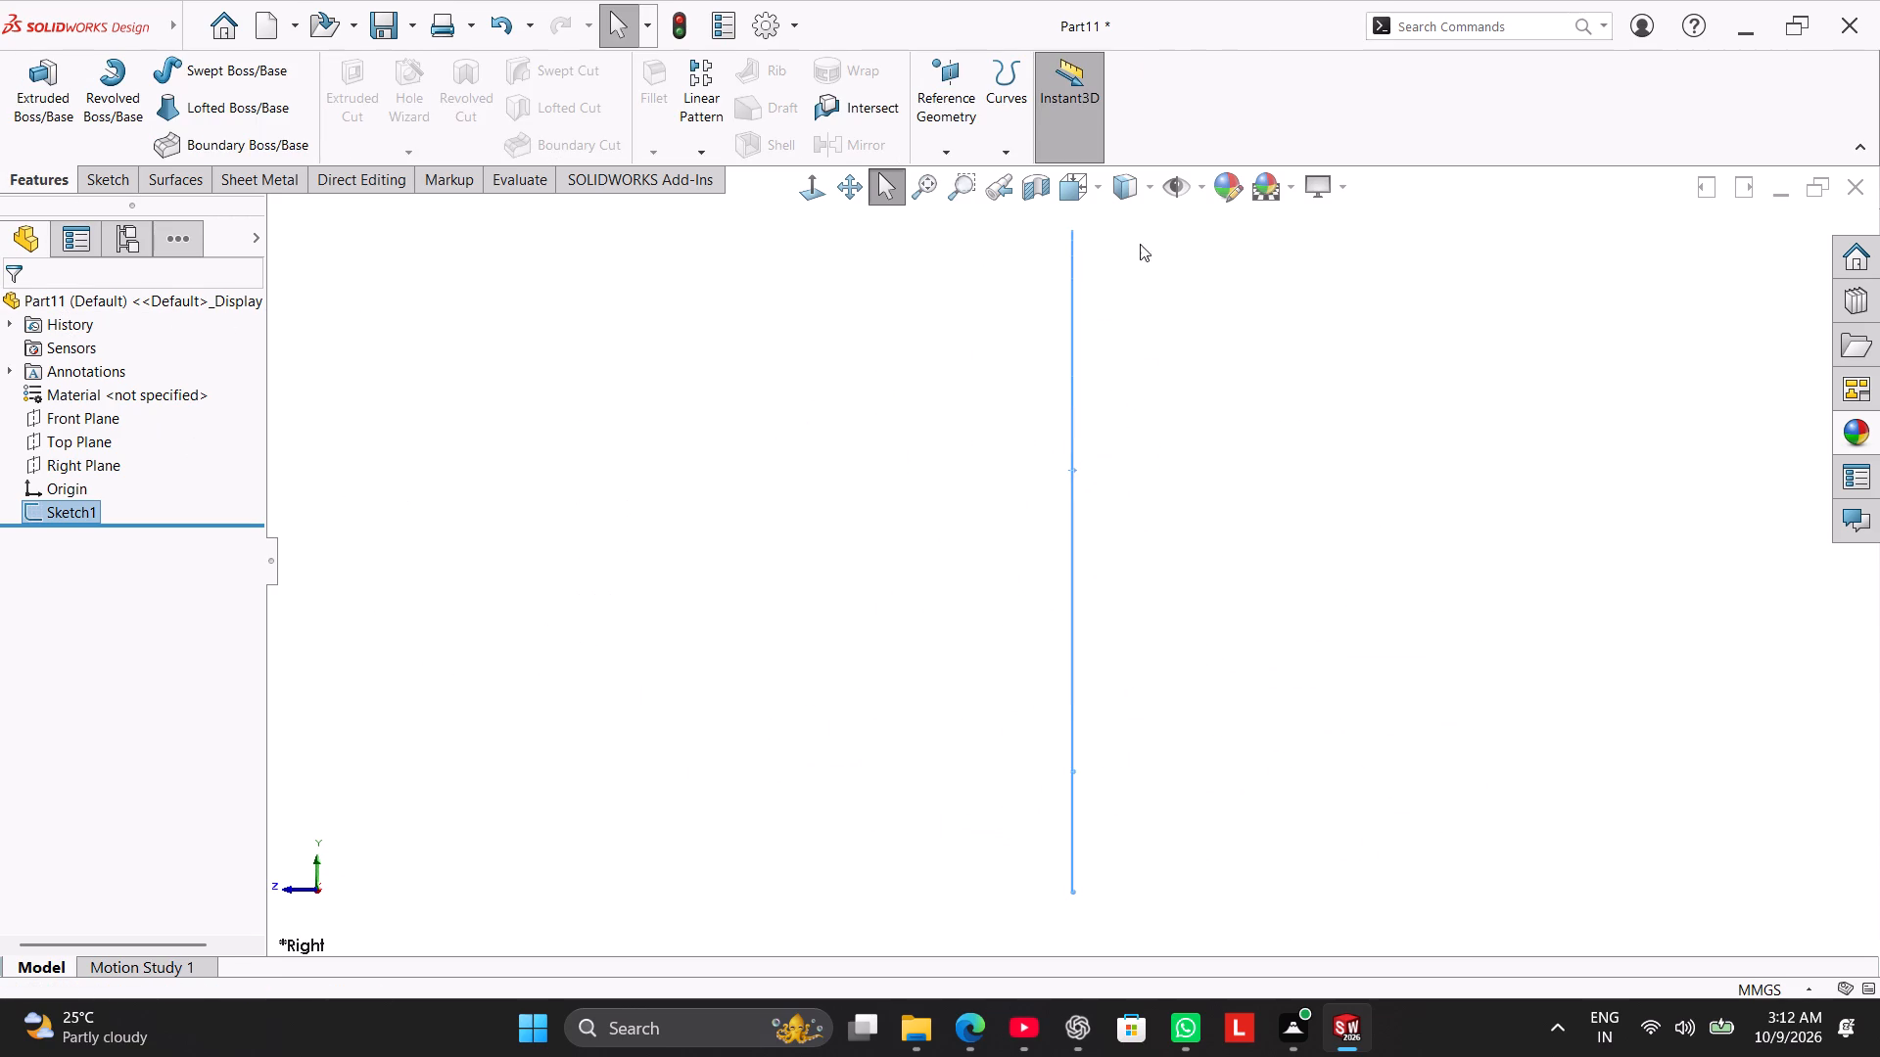
pyautogui.moveTo(1140, 244); pyautogui.dragTo(1146, 240, button='right')
pyautogui.moveTo(670, 489); pyautogui.dragTo(991, 279, button='right')
pyautogui.moveTo(745, 455); pyautogui.dragTo(945, 325, button='right')
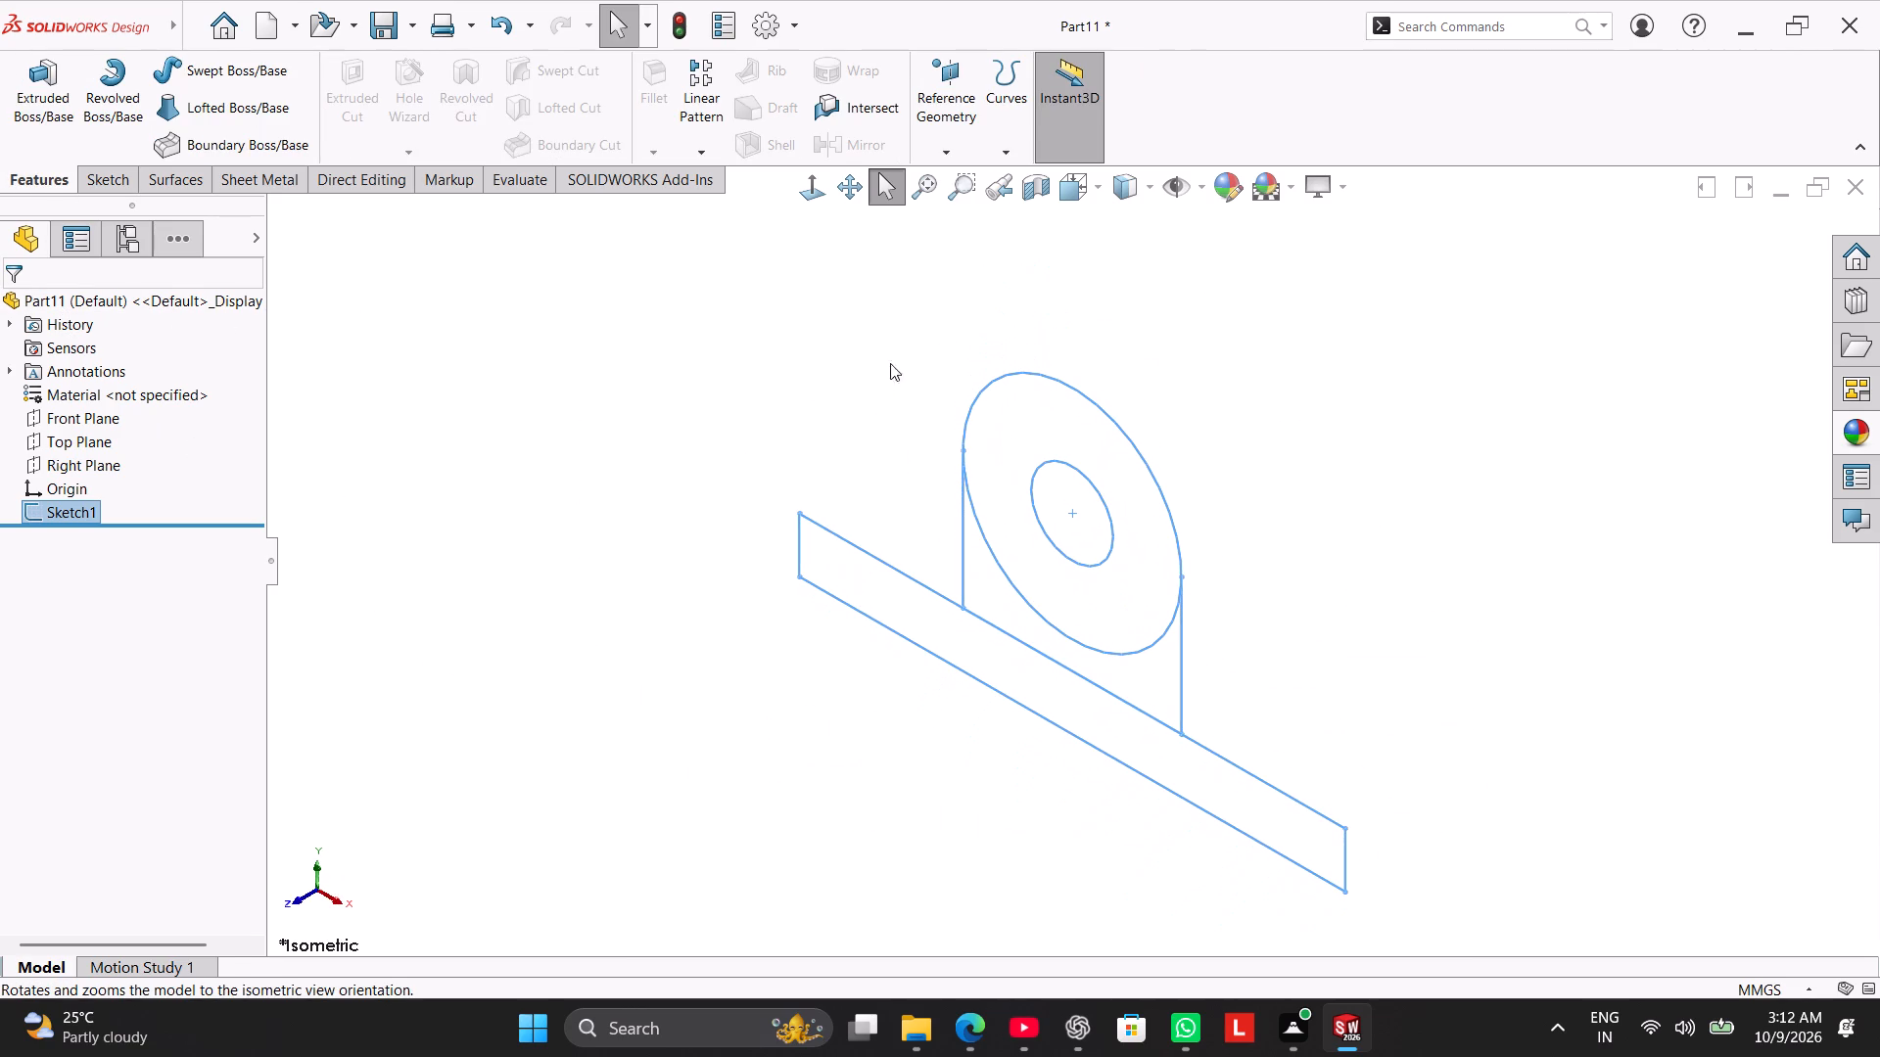
pyautogui.moveTo(628, 480); pyautogui.dragTo(977, 236, button='right')
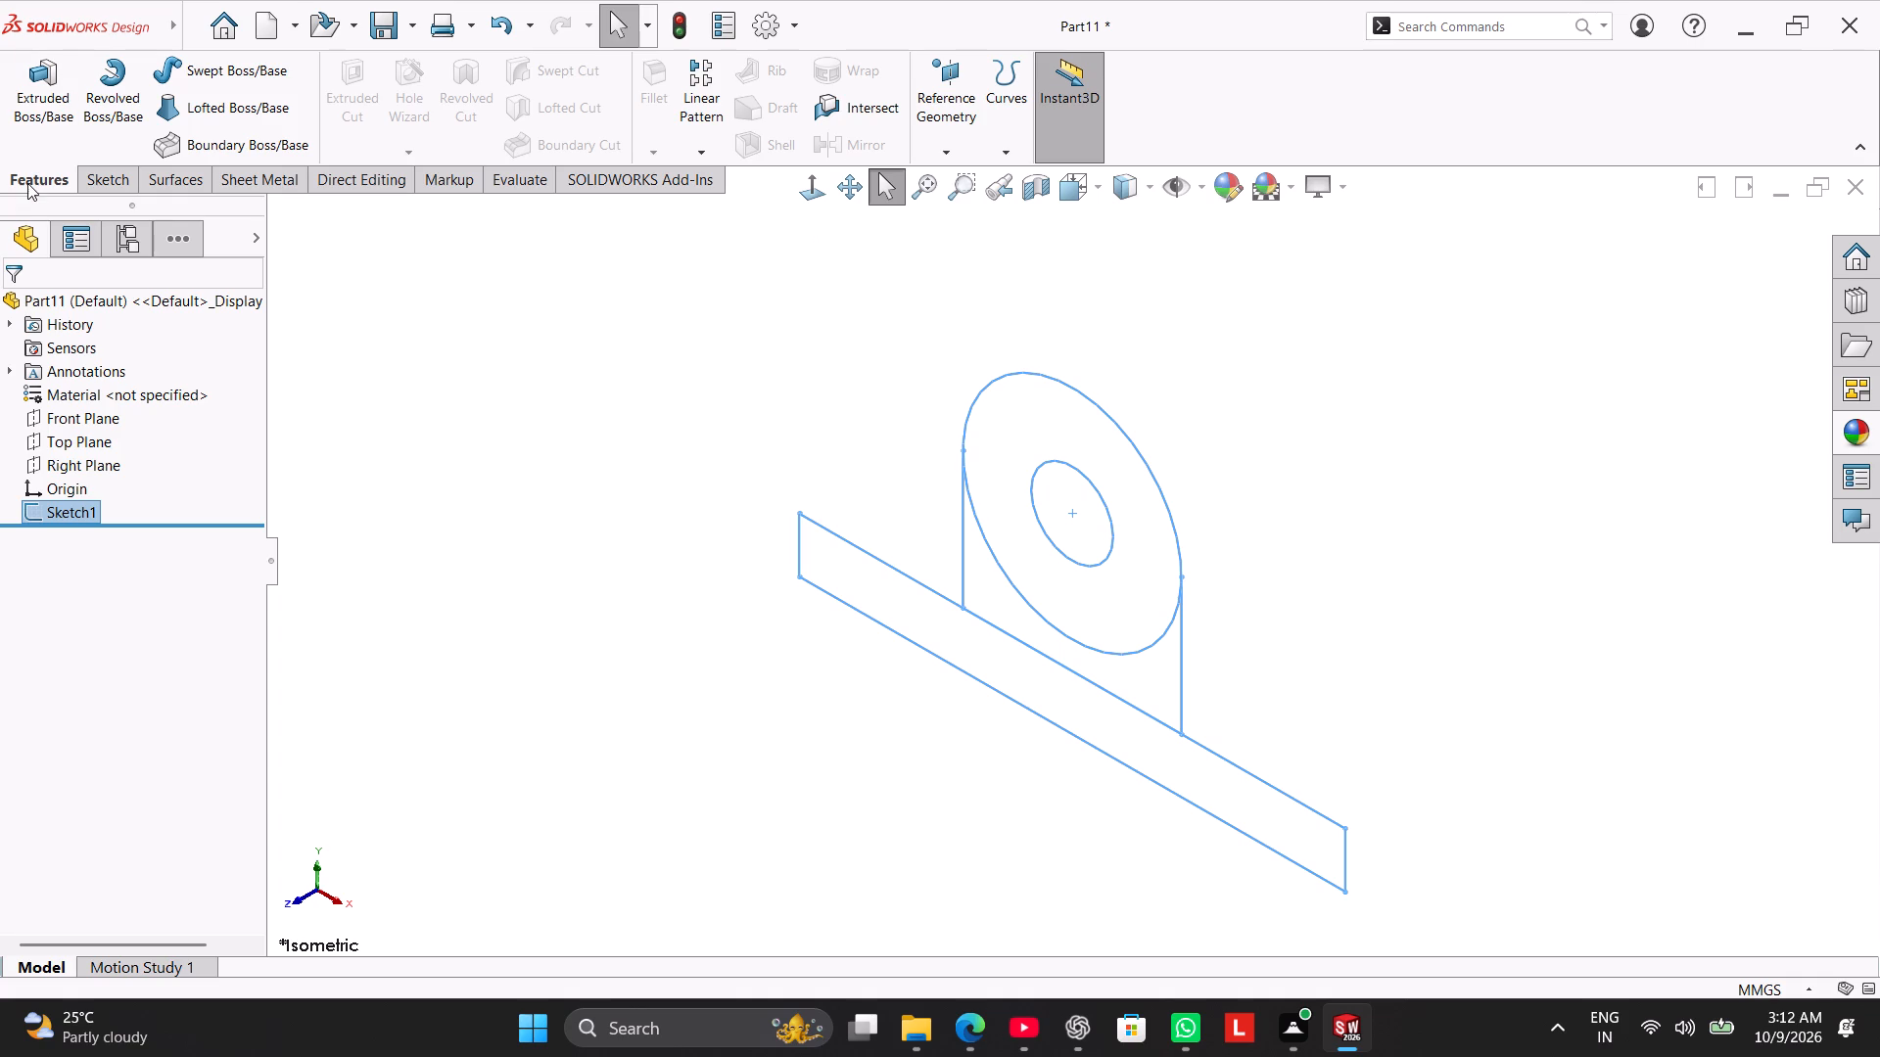
pyautogui.click(40, 114)
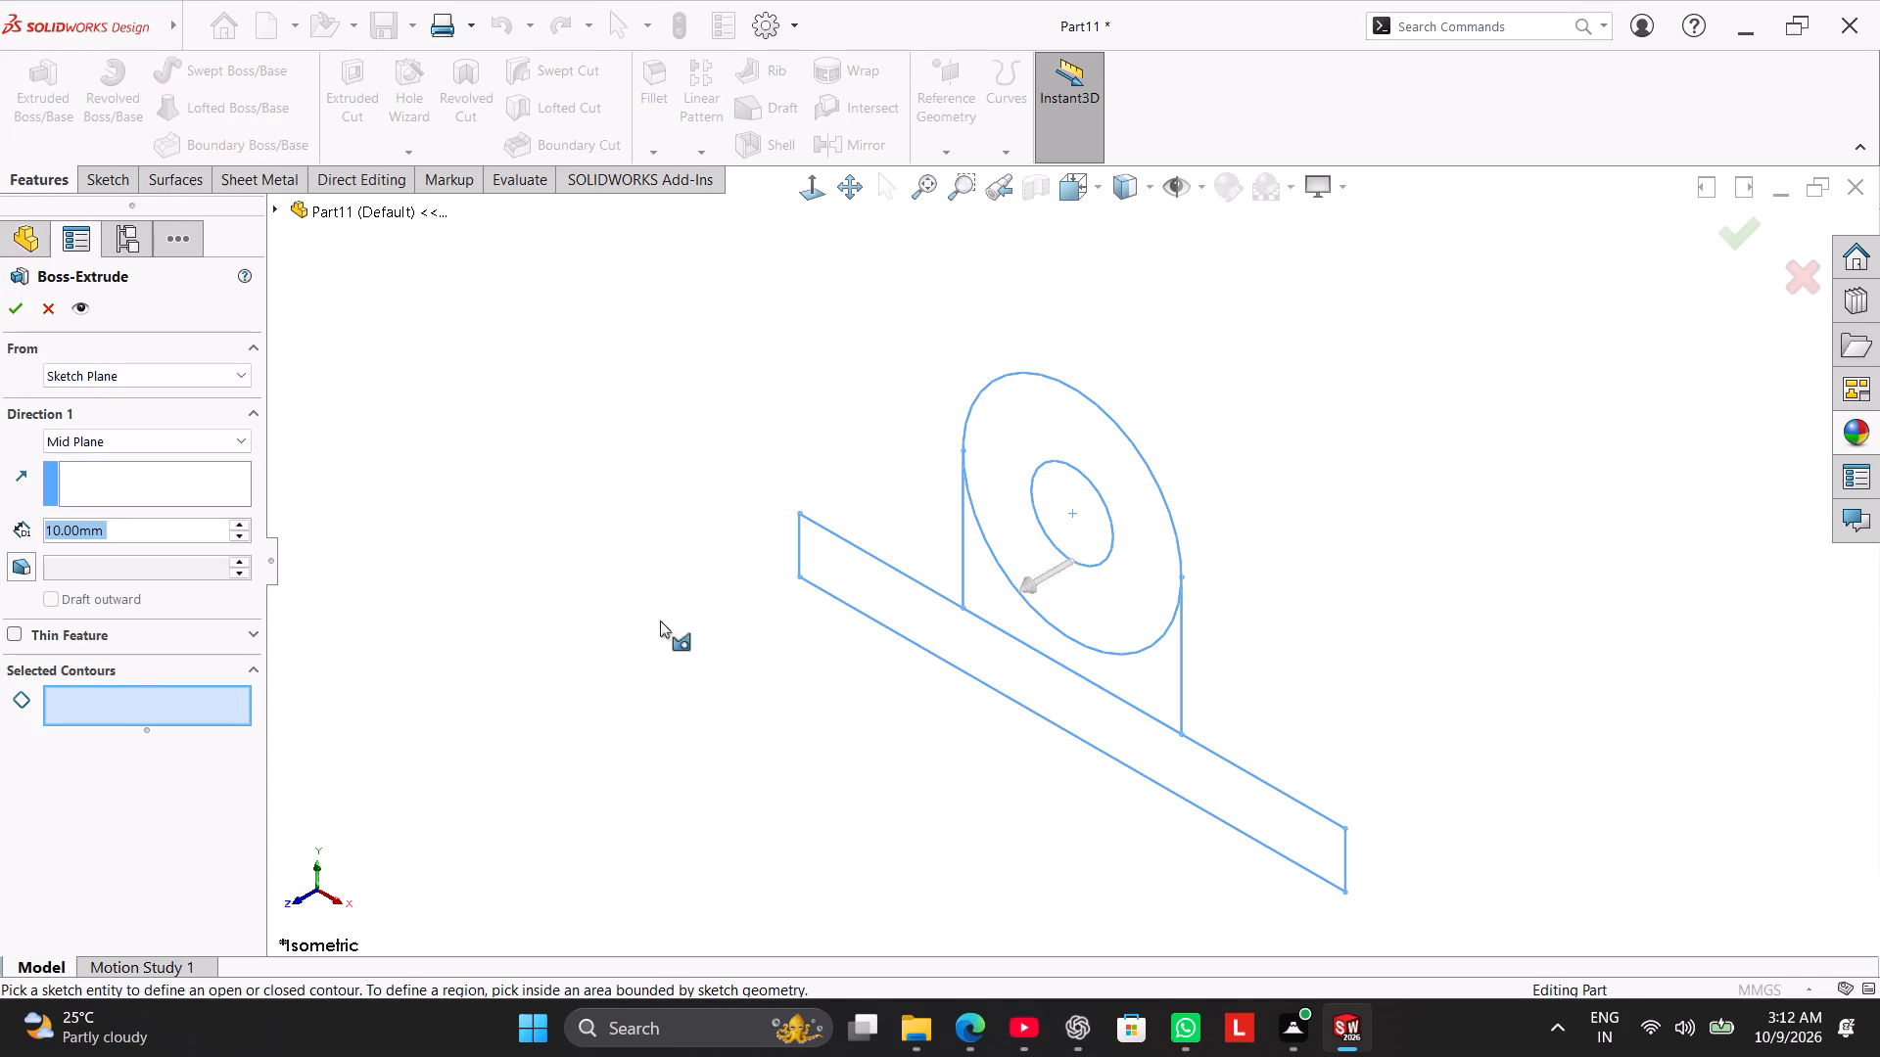
pyautogui.click(117, 697)
pyautogui.click(939, 630)
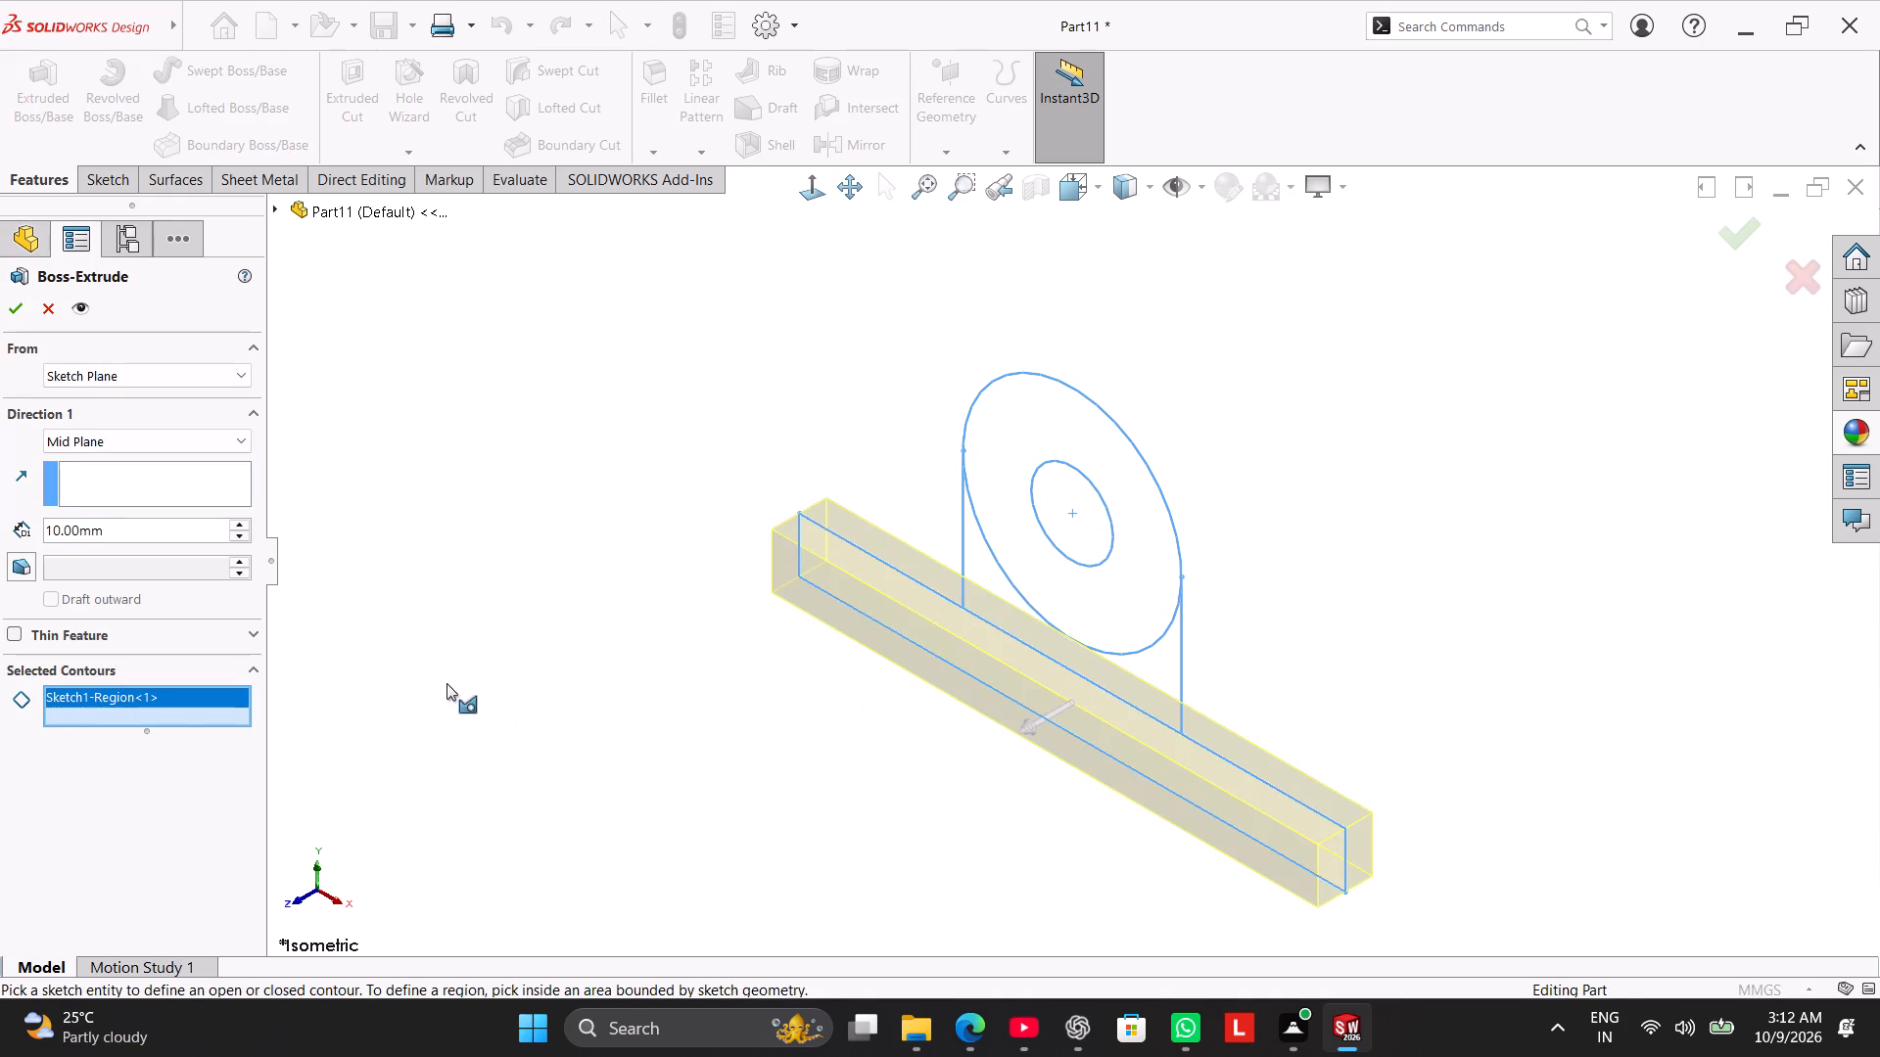
pyautogui.doubleClick(144, 535)
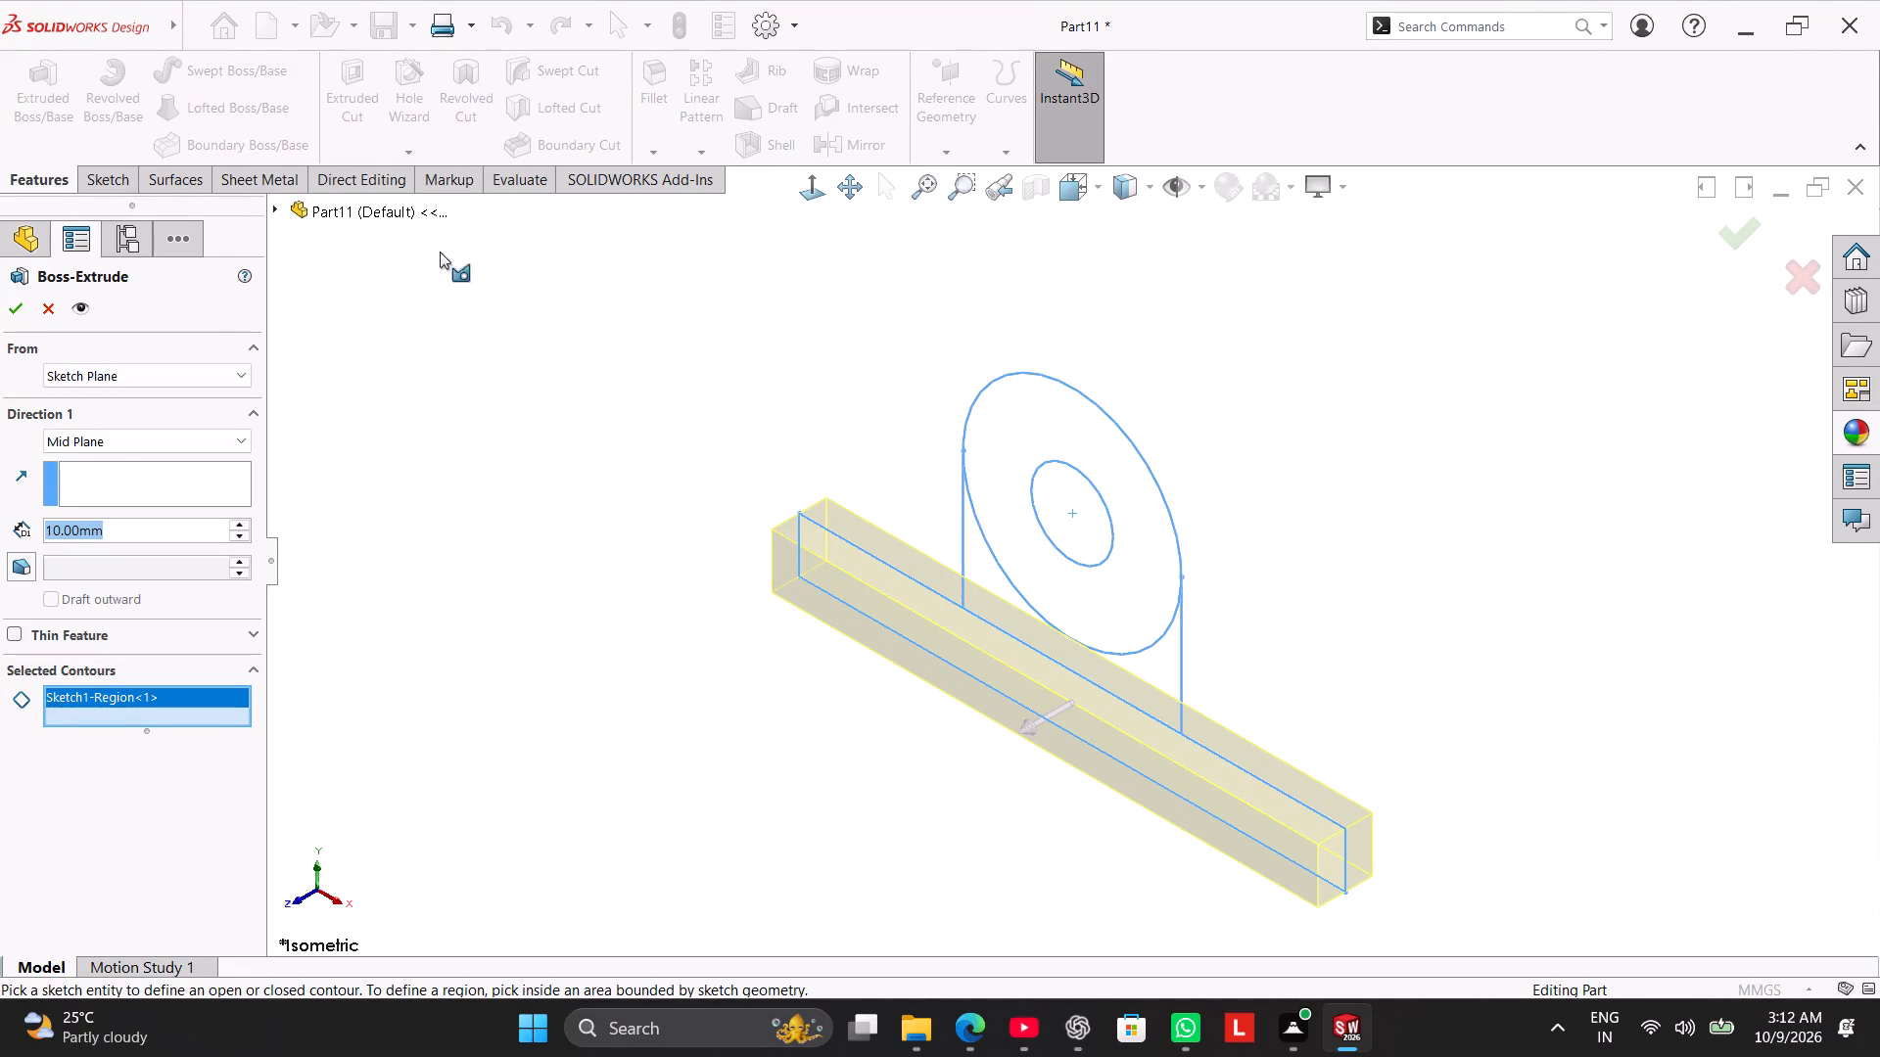
pyautogui.click(120, 439)
pyautogui.click(120, 456)
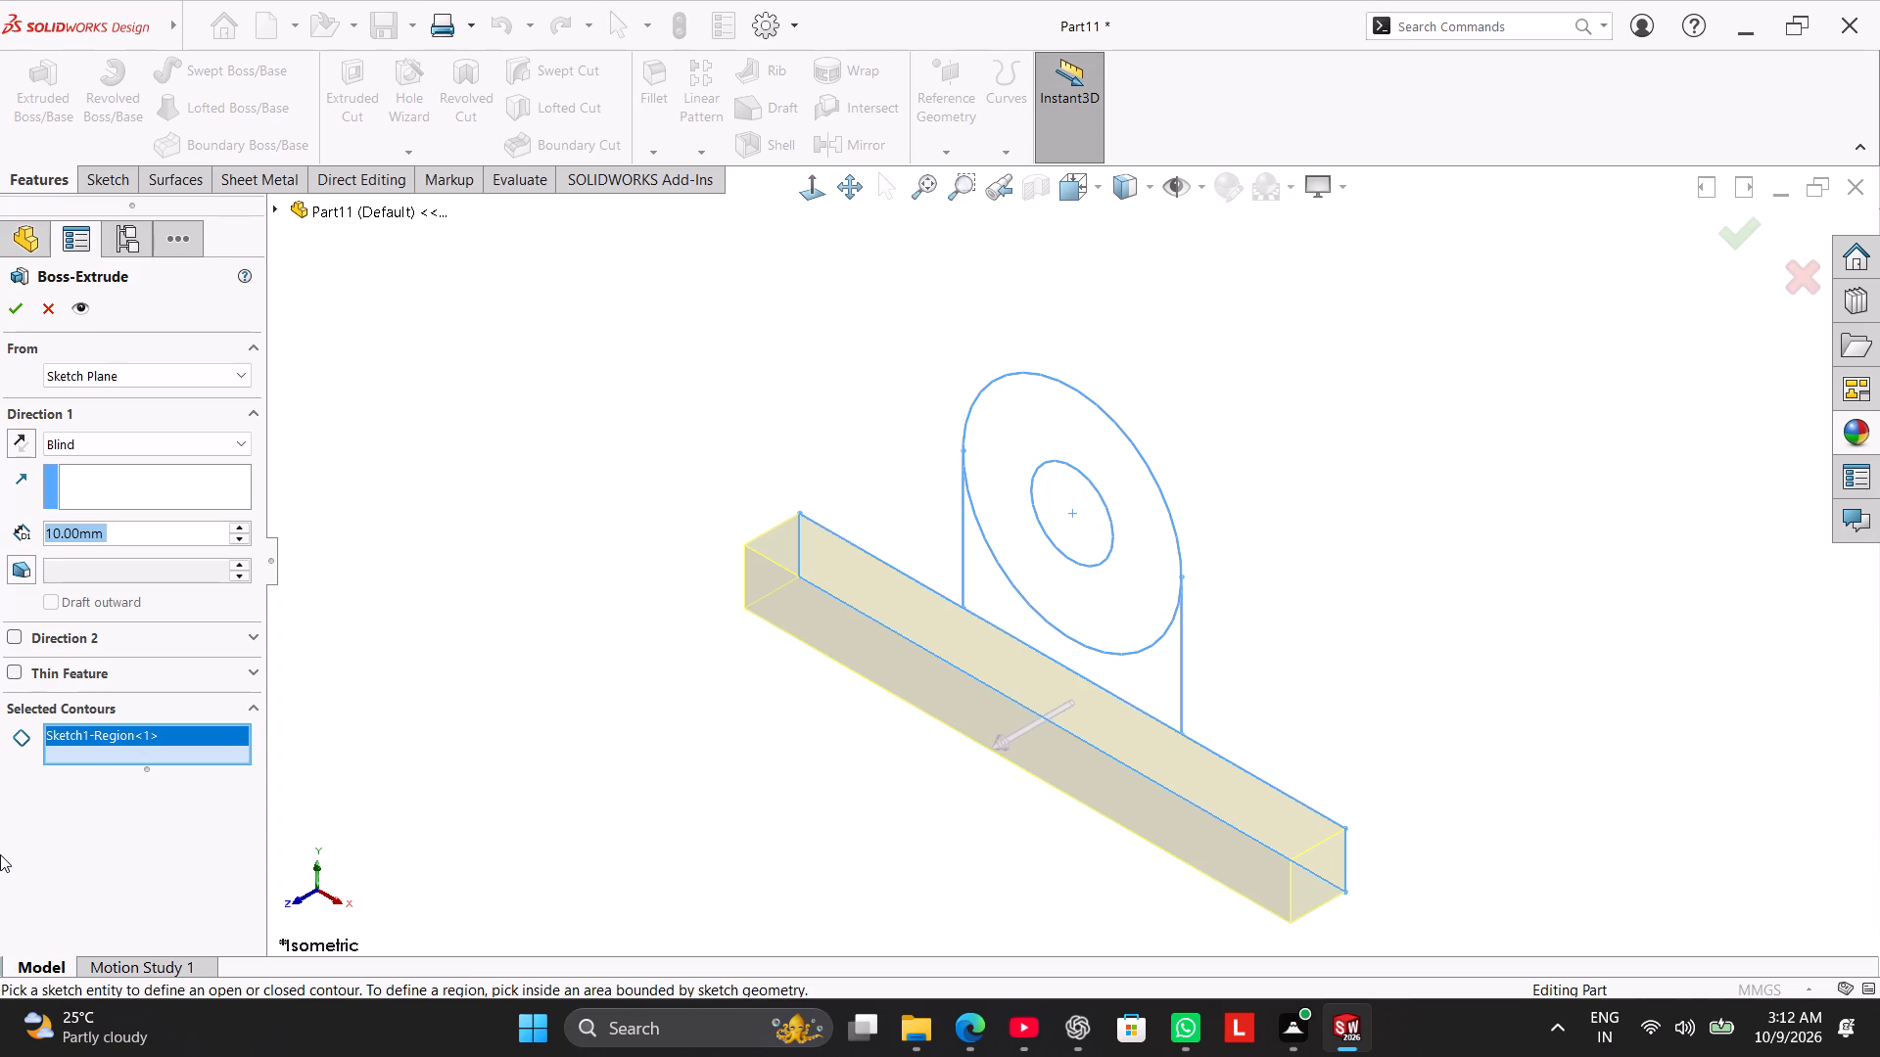
pyautogui.write('40')
pyautogui.press('Return')
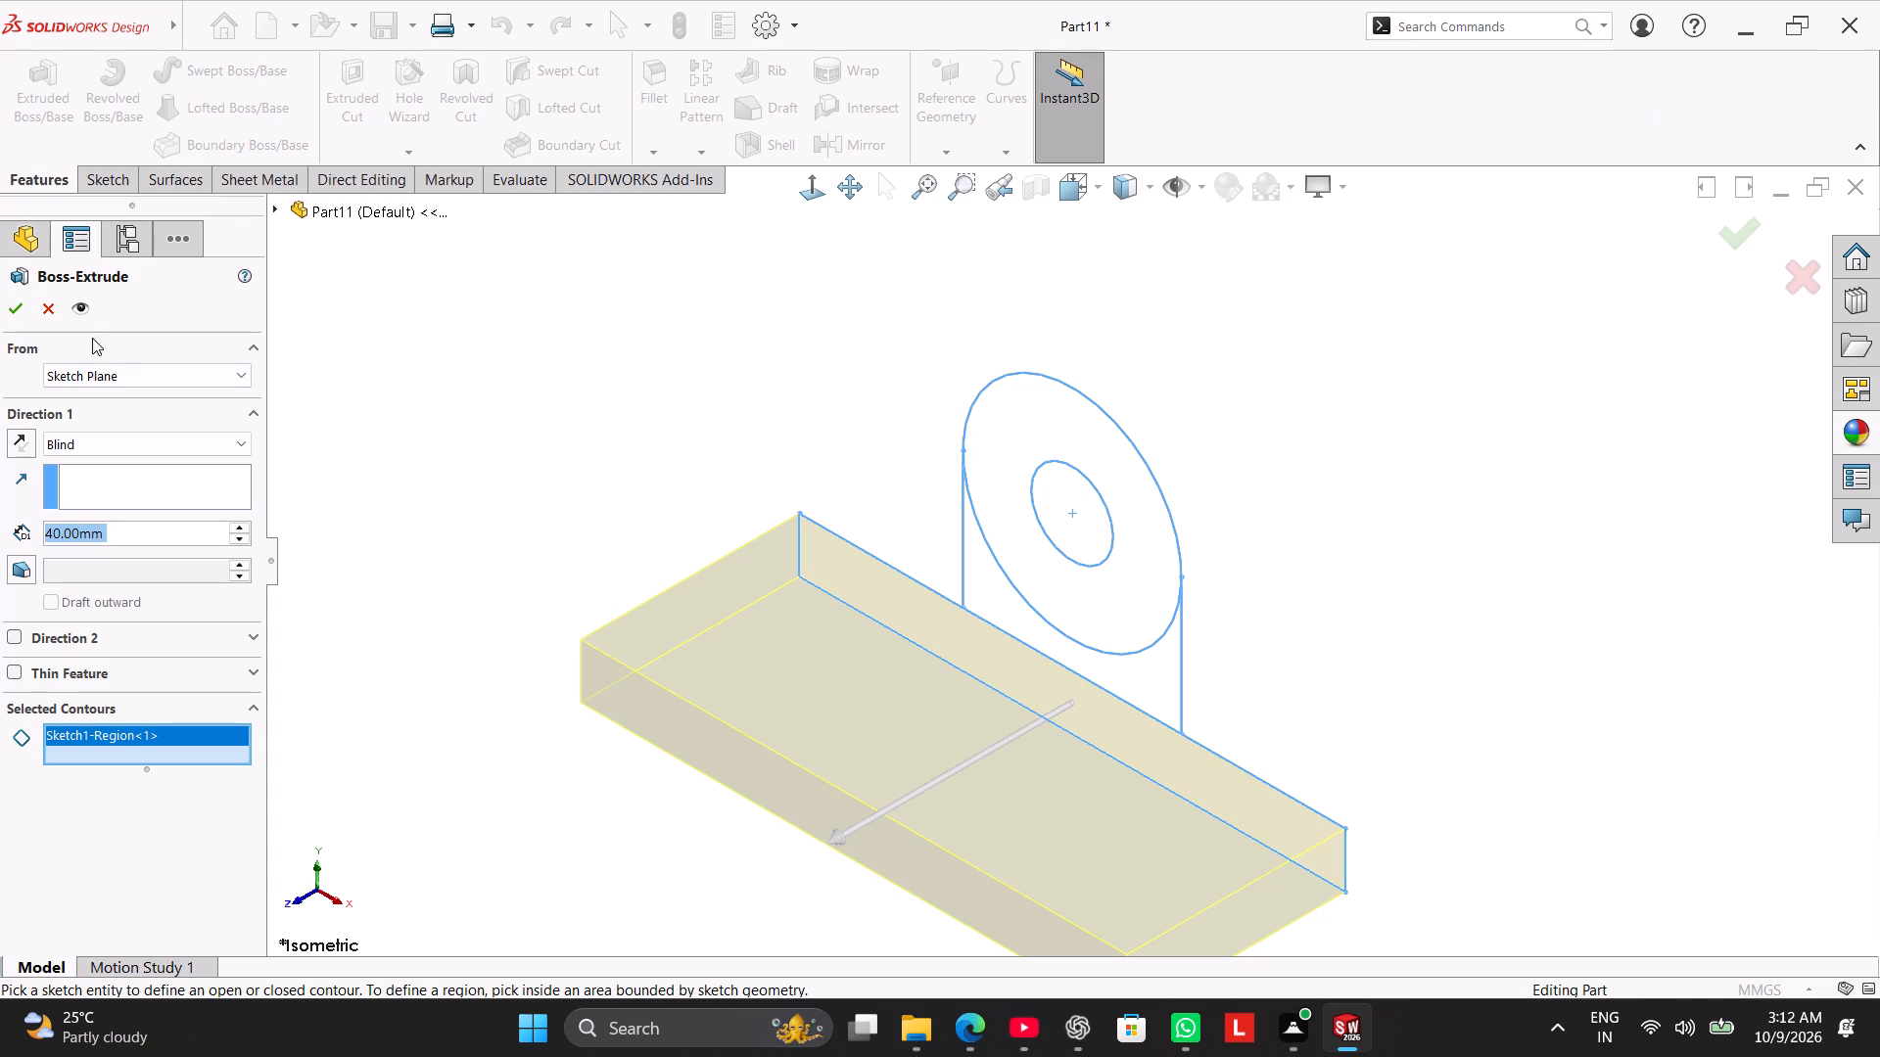
pyautogui.click(23, 322)
# Reuse Sketch1 to extrude the upright's lower region and the ring around the hole as a merged Blind boss 10 mm deep.
pyautogui.moveTo(521, 482); pyautogui.dragTo(697, 358, button='right')
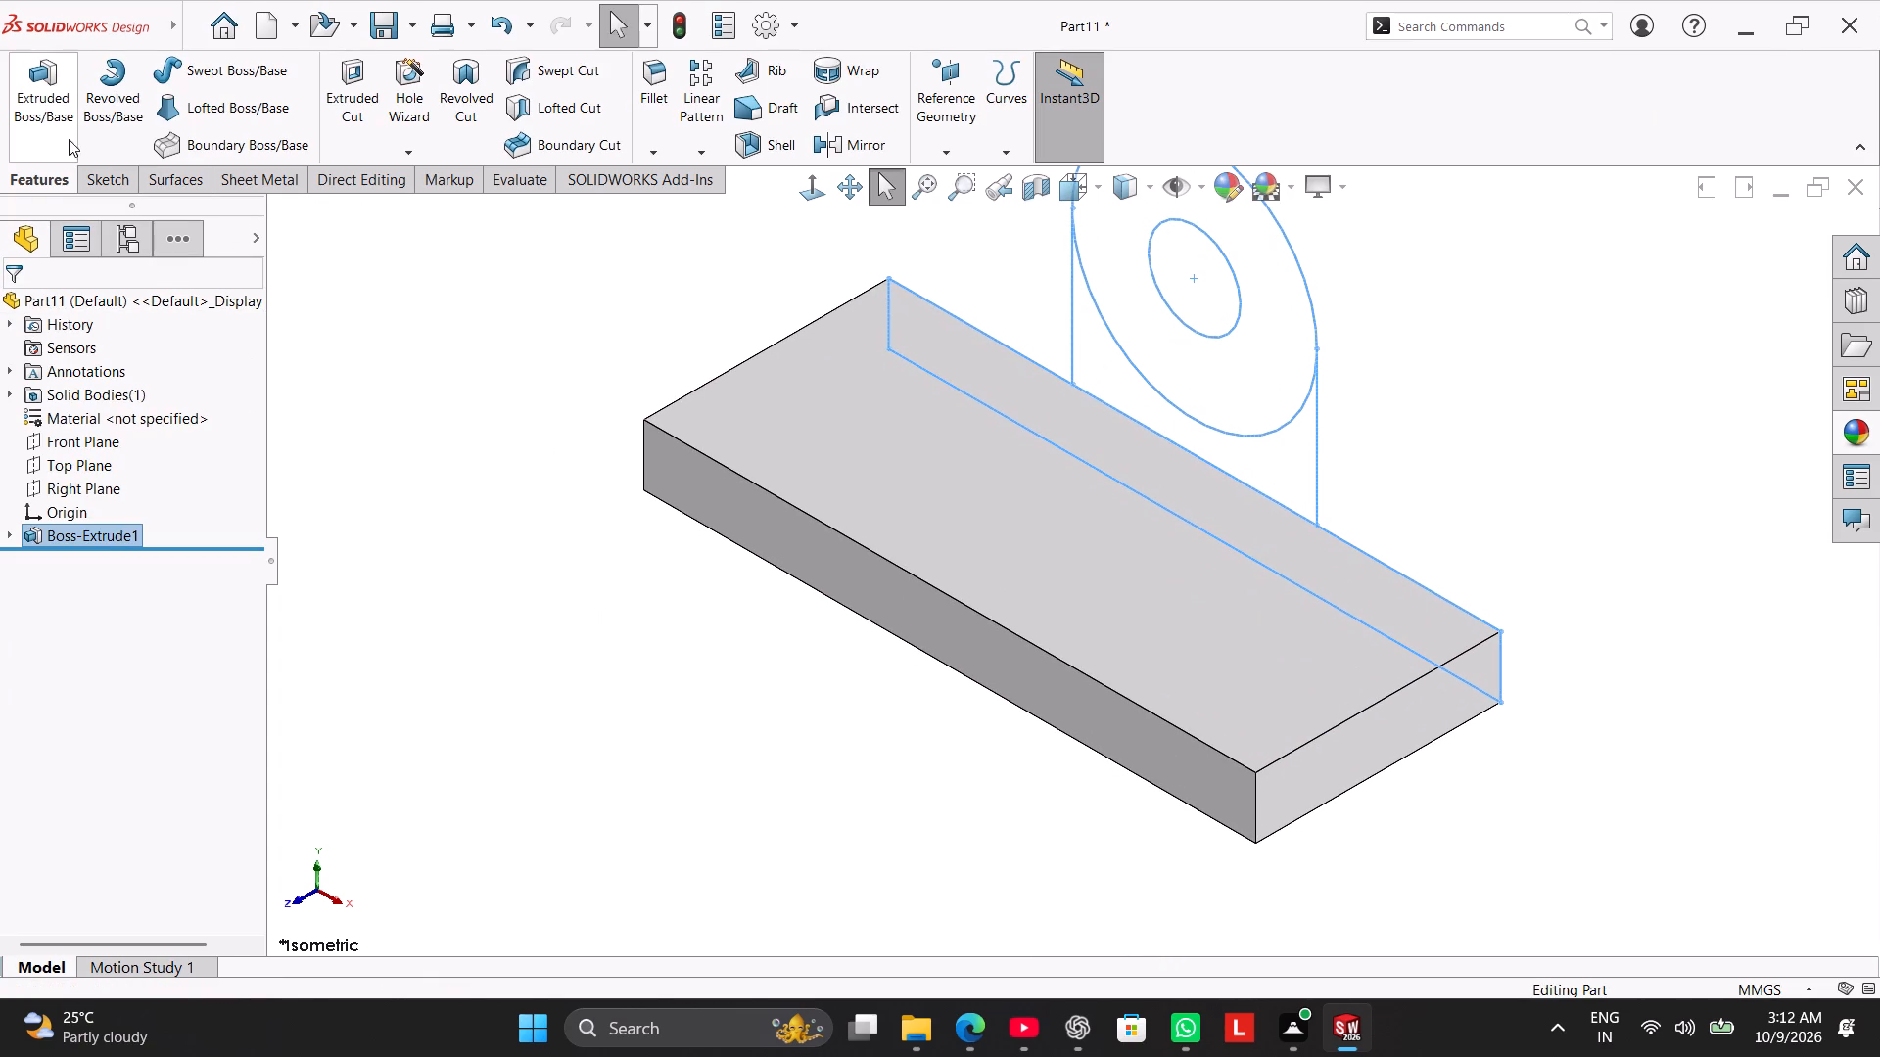
pyautogui.click(67, 125)
pyautogui.click(275, 207)
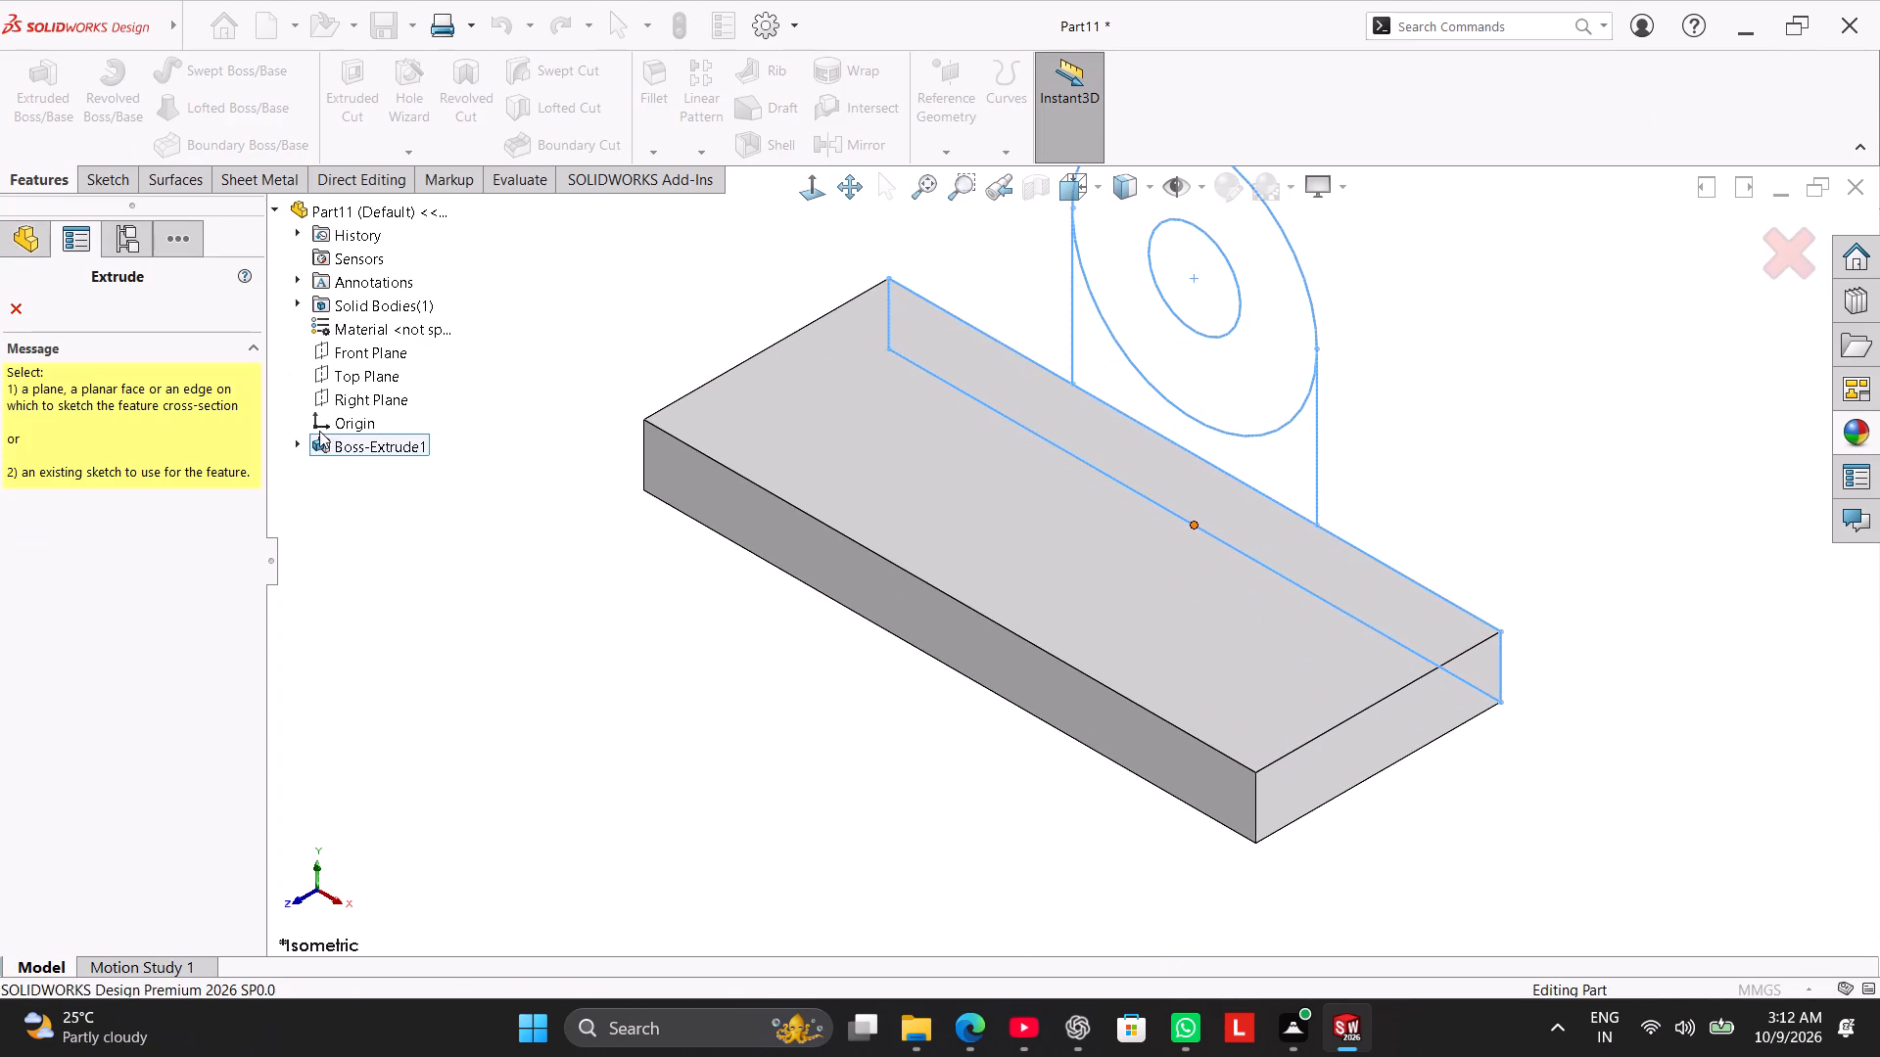
pyautogui.click(295, 440)
pyautogui.click(299, 439)
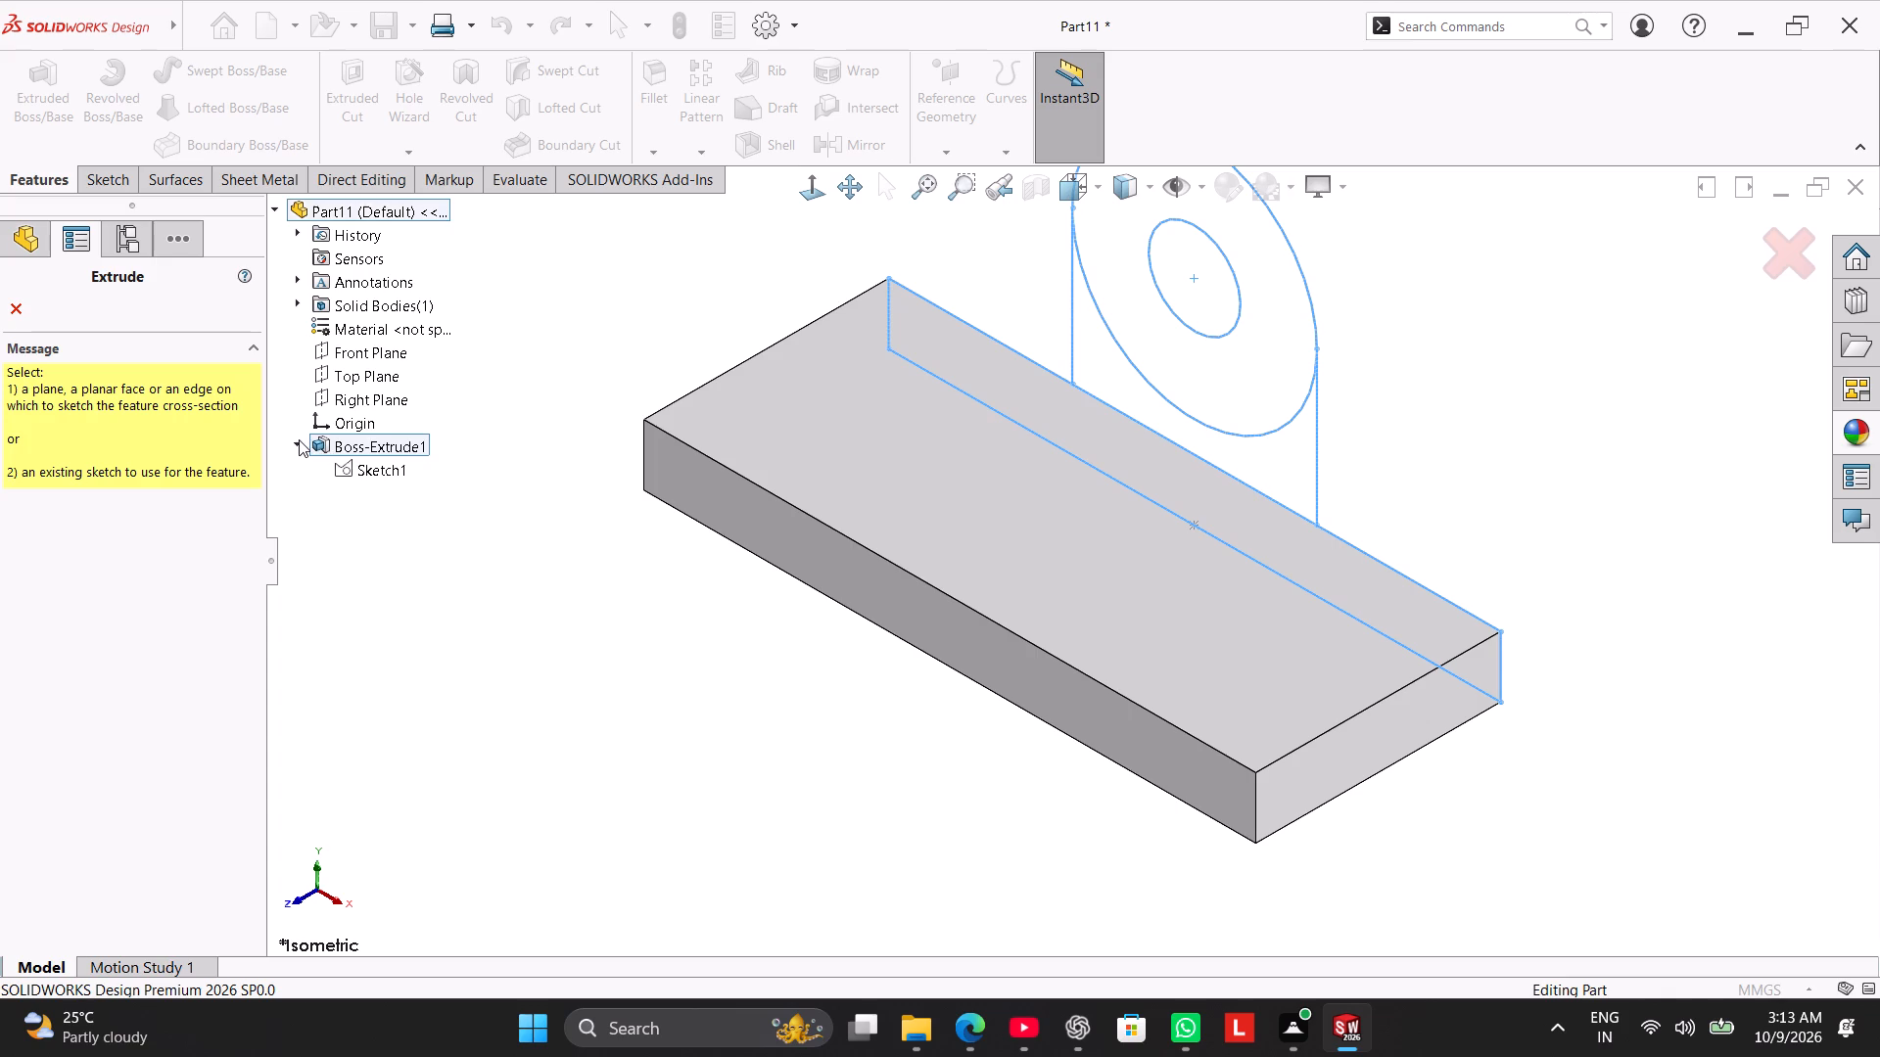
pyautogui.click(356, 460)
pyautogui.scroll(2, 650, 474)
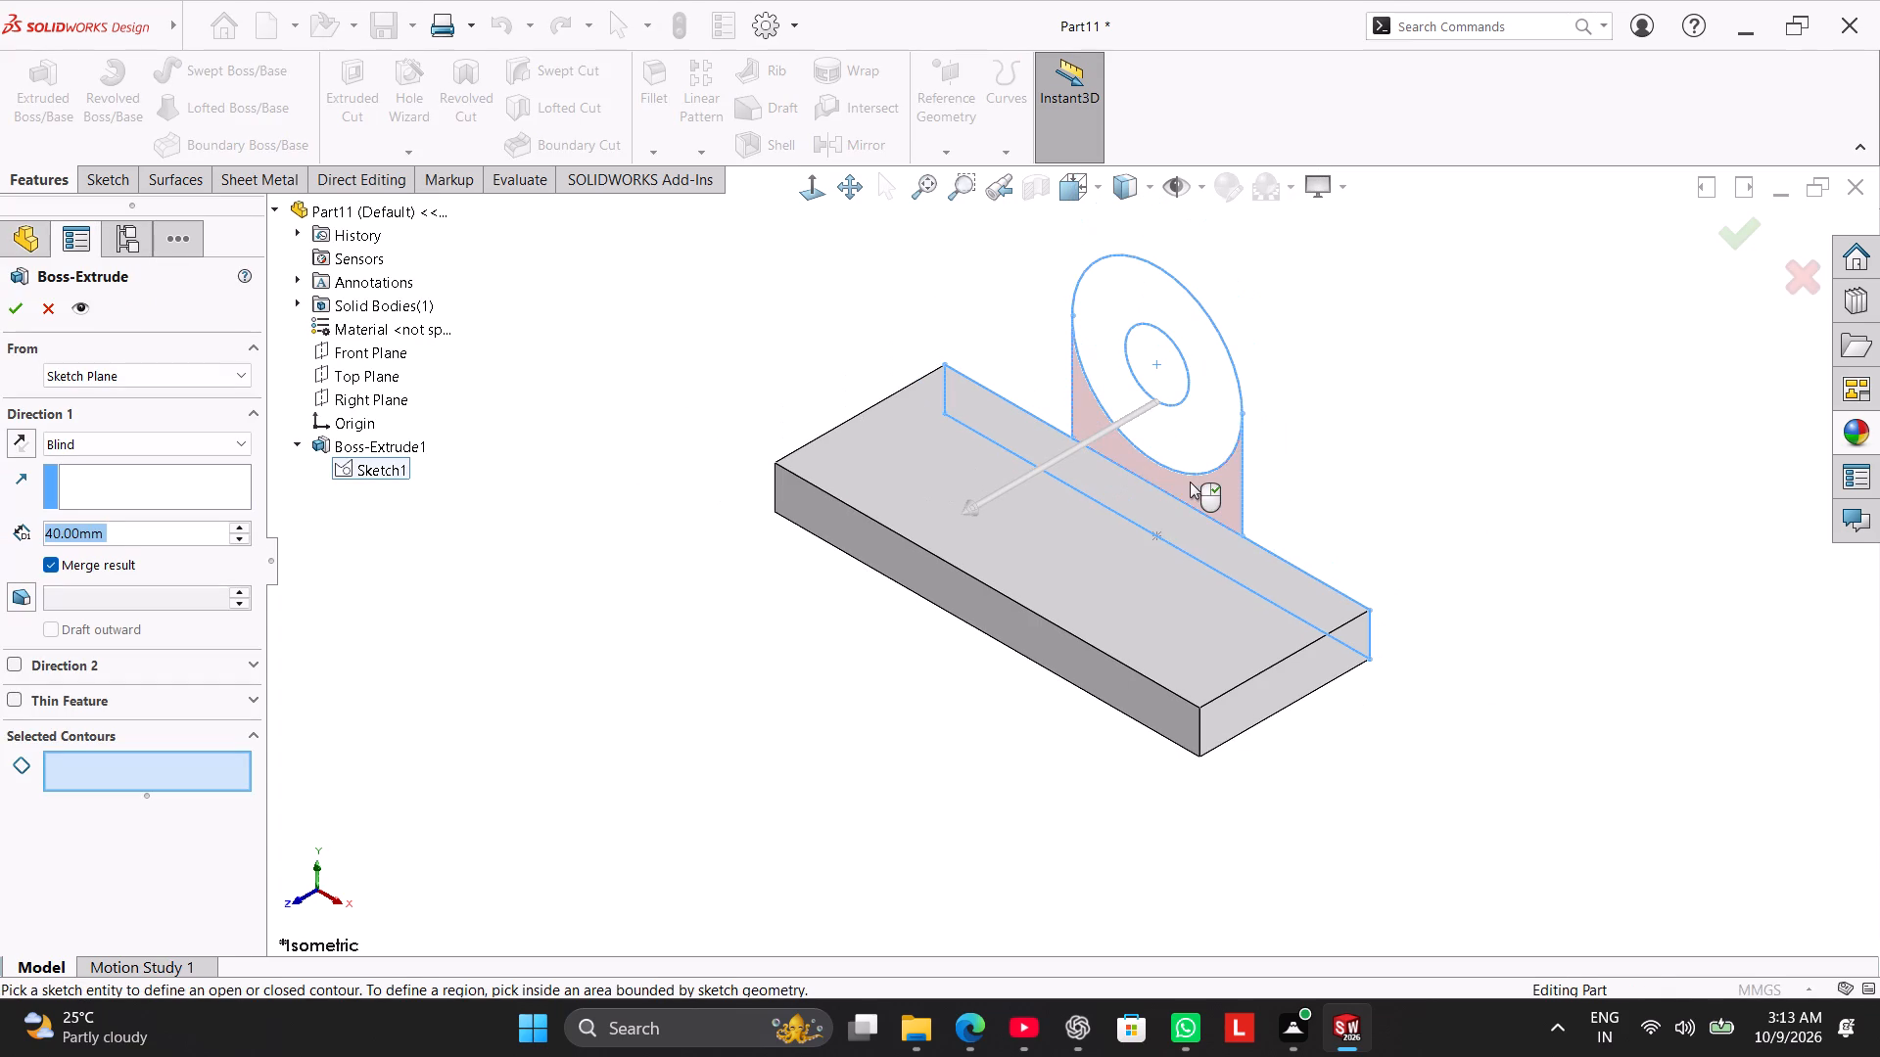
pyautogui.click(1190, 482)
pyautogui.click(1211, 407)
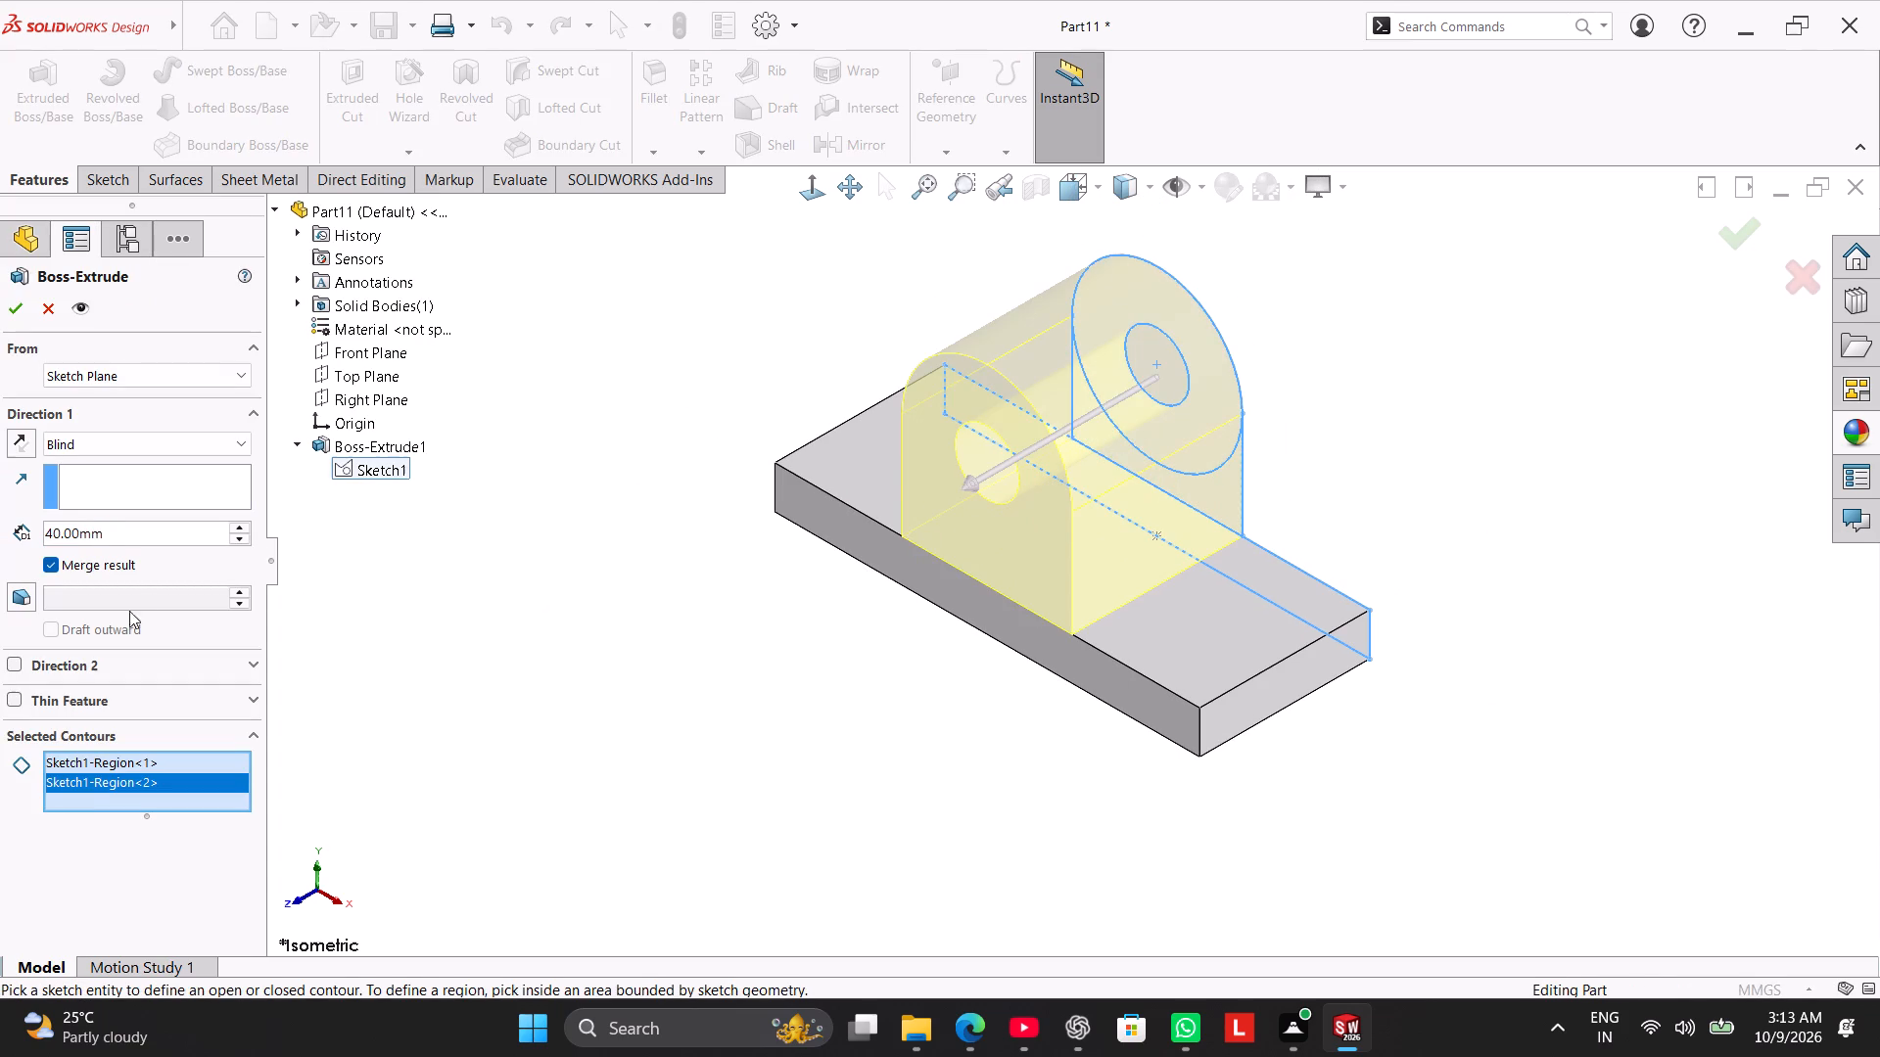
pyautogui.doubleClick(147, 532)
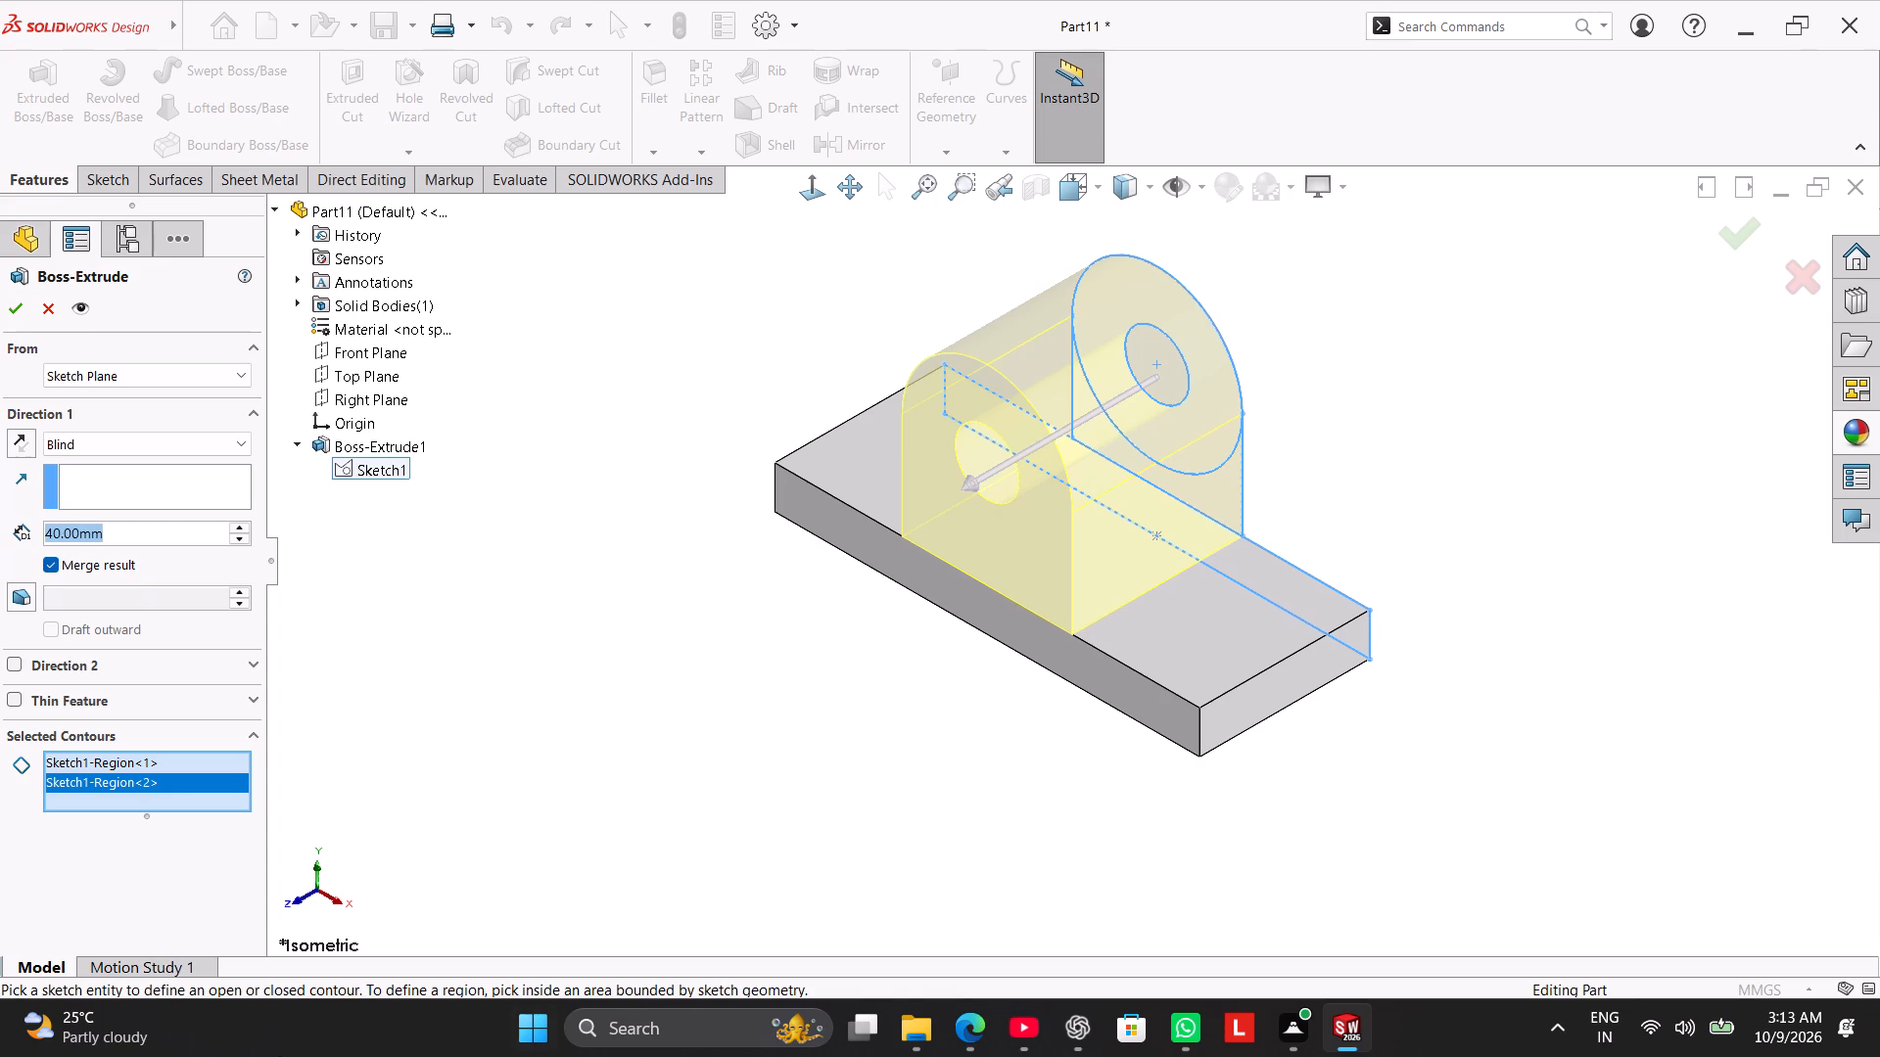
pyautogui.press('1')
pyautogui.press('0')
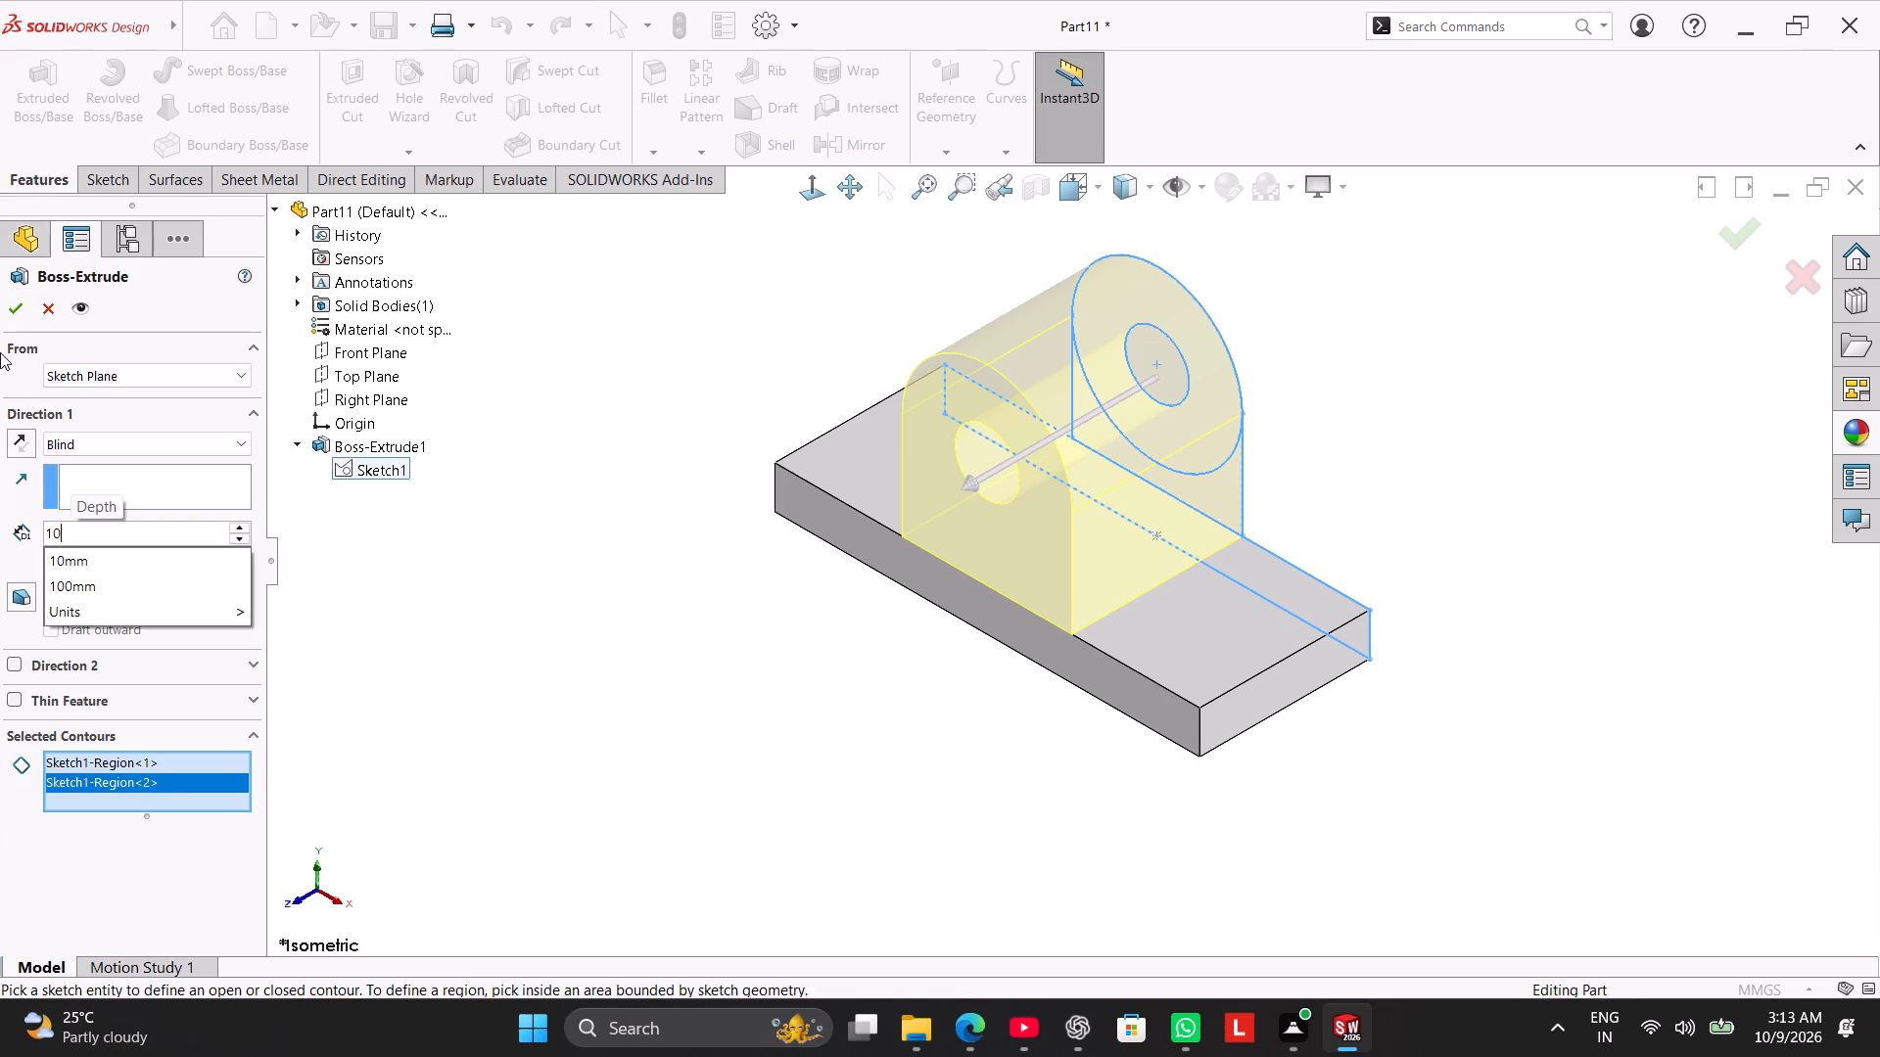
pyautogui.press('Return')
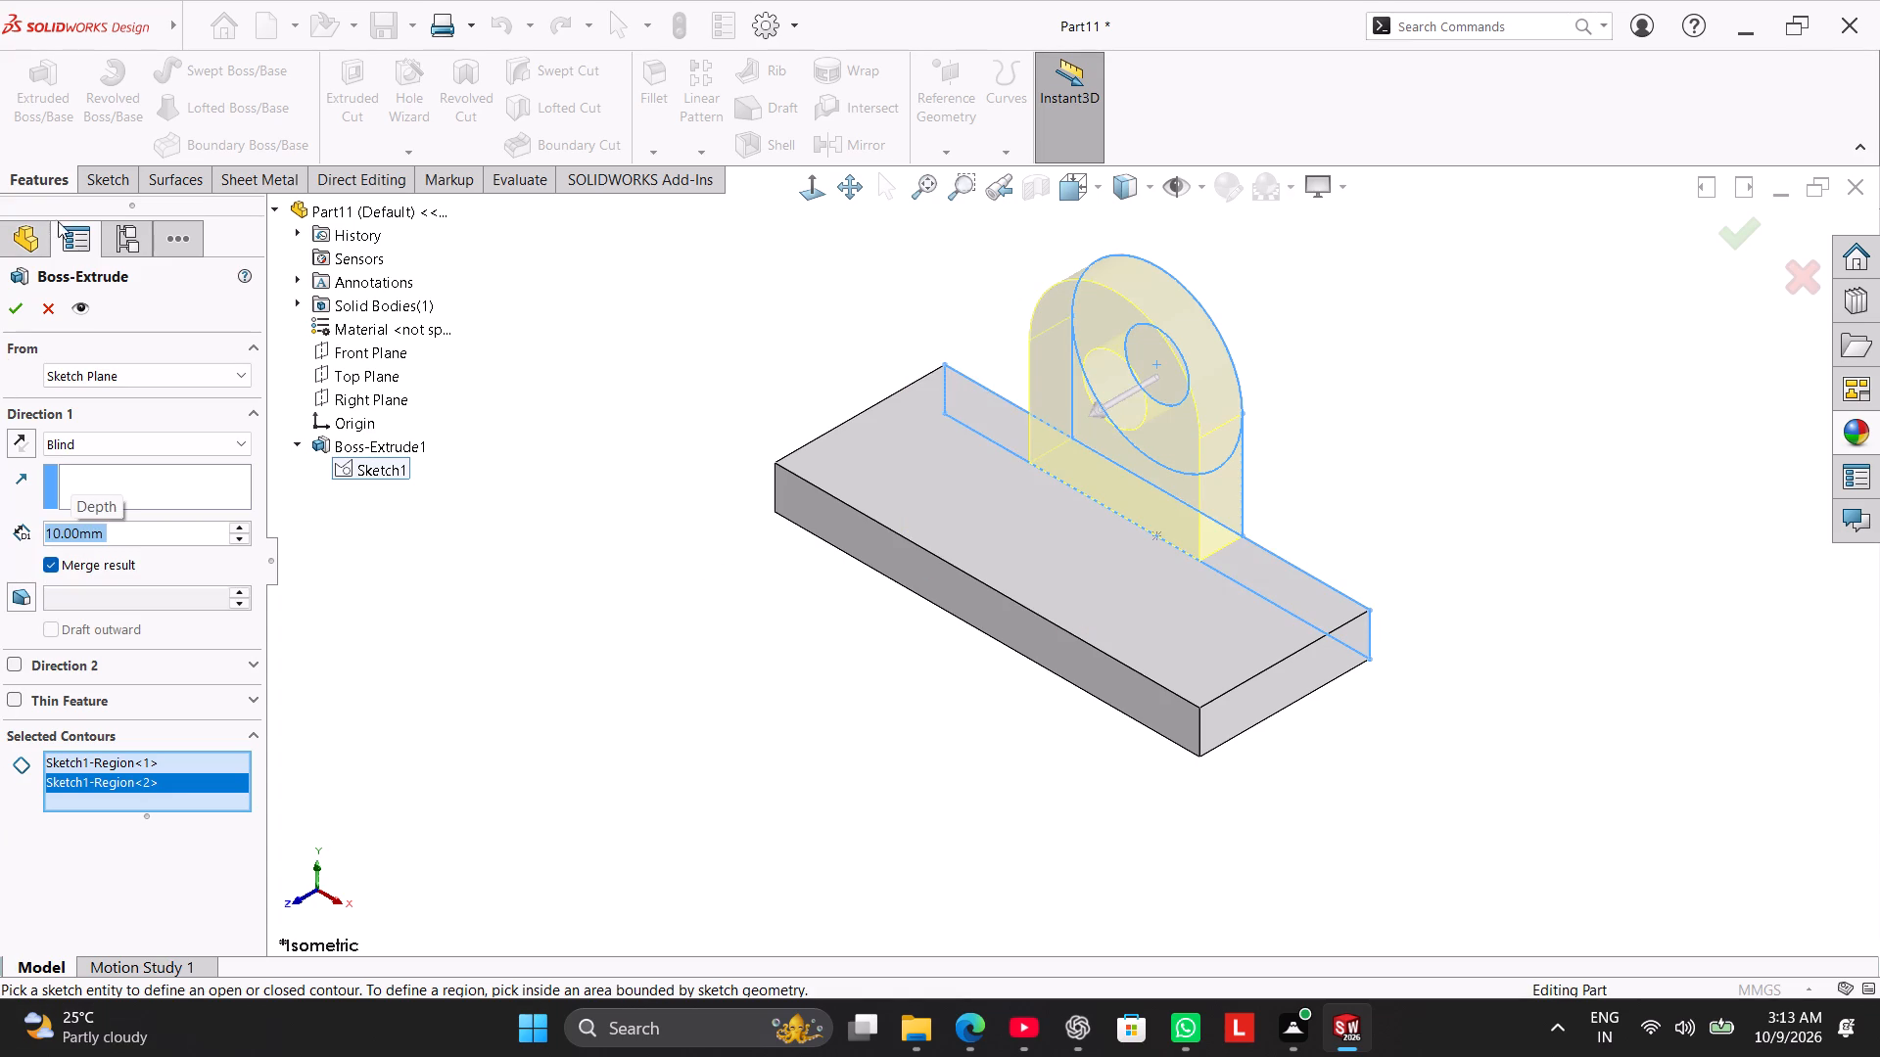
pyautogui.click(19, 302)
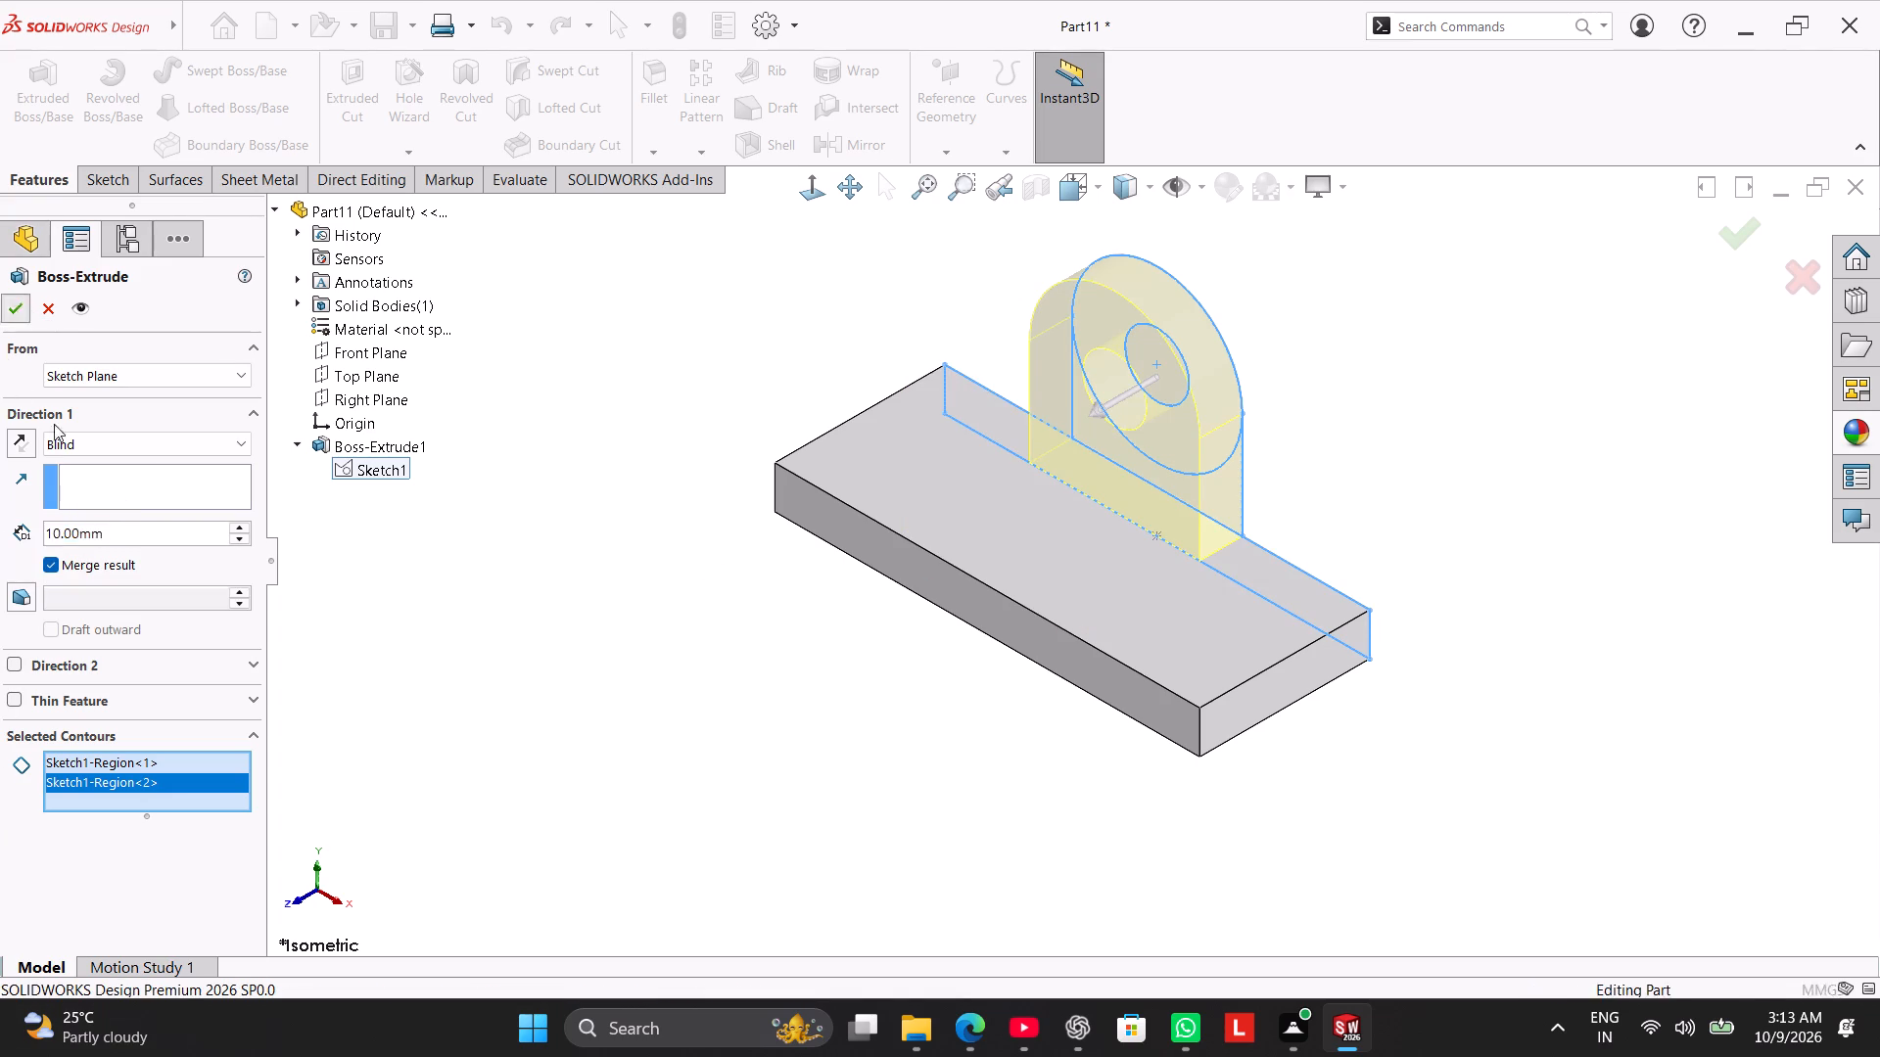
pyautogui.click(356, 528)
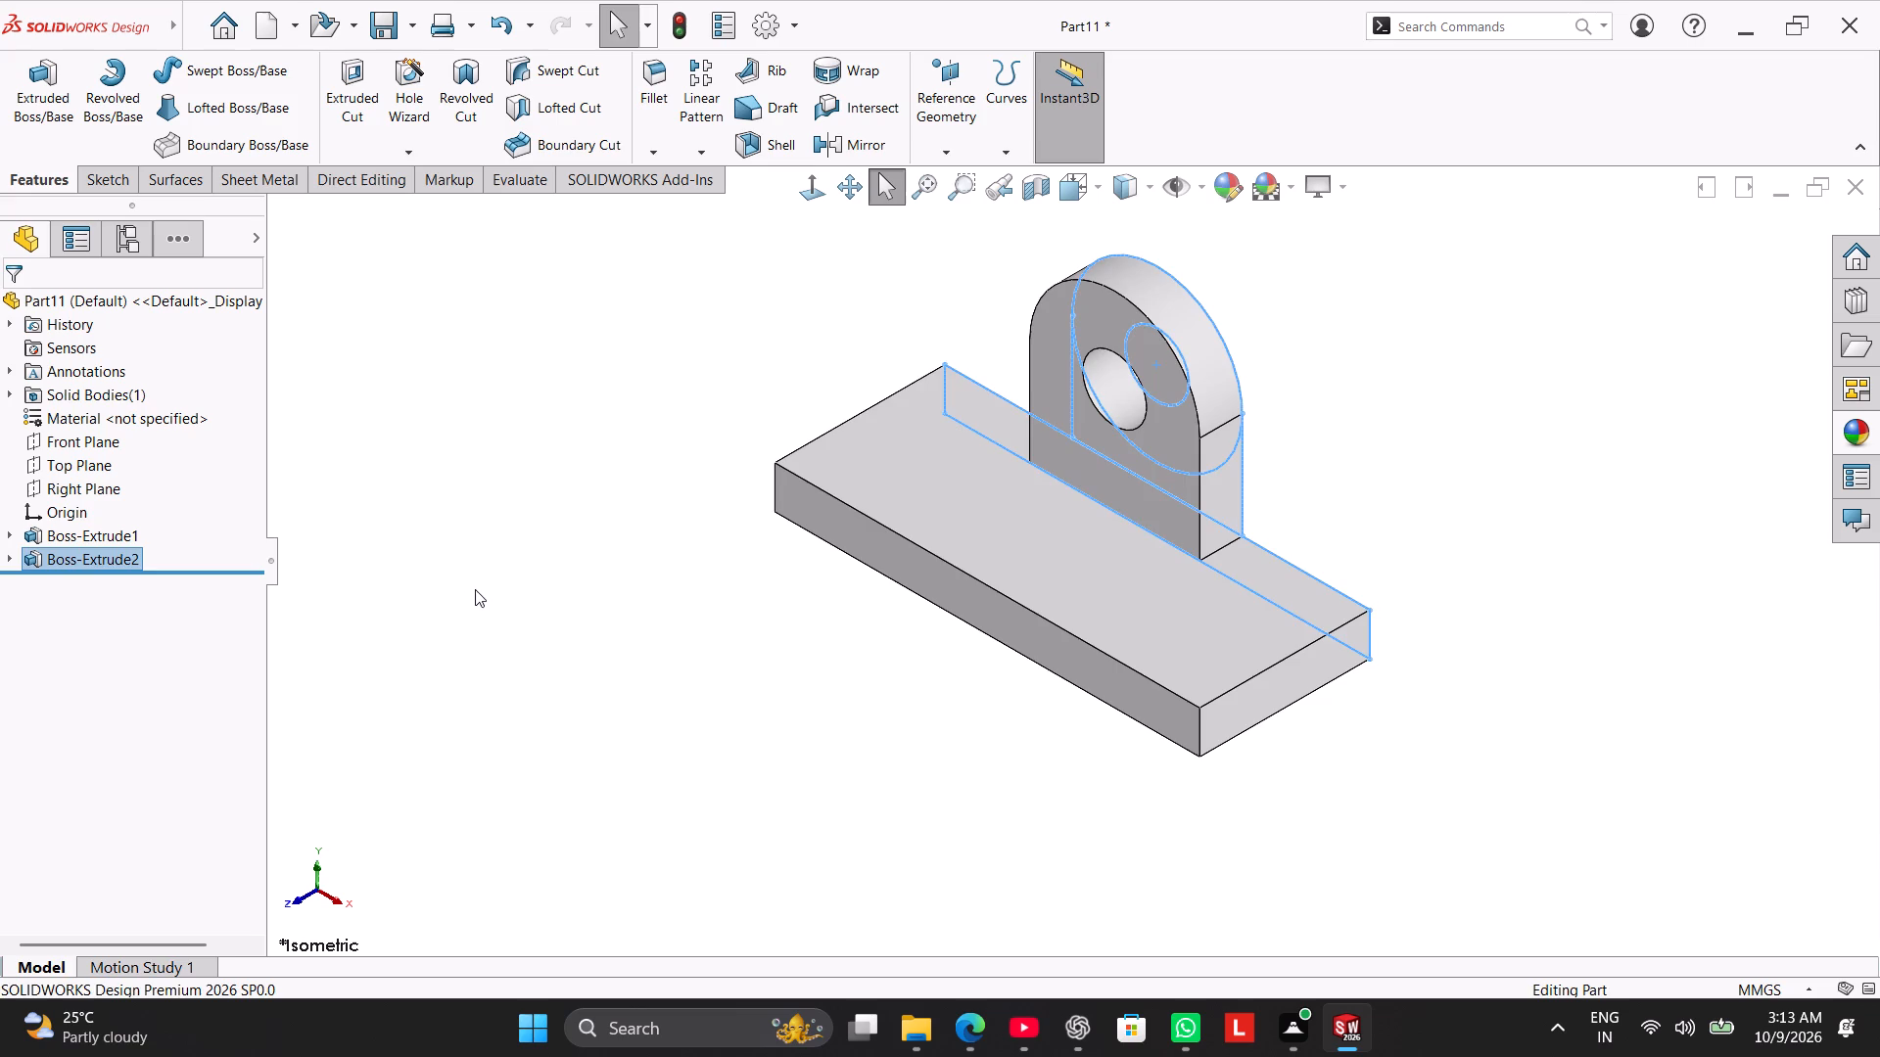
# Start a sketch on the base's top face and draw a circle about 11.5 mm in diameter toward the positive X end.
pyautogui.moveTo(460, 610); pyautogui.dragTo(655, 475, button='right')
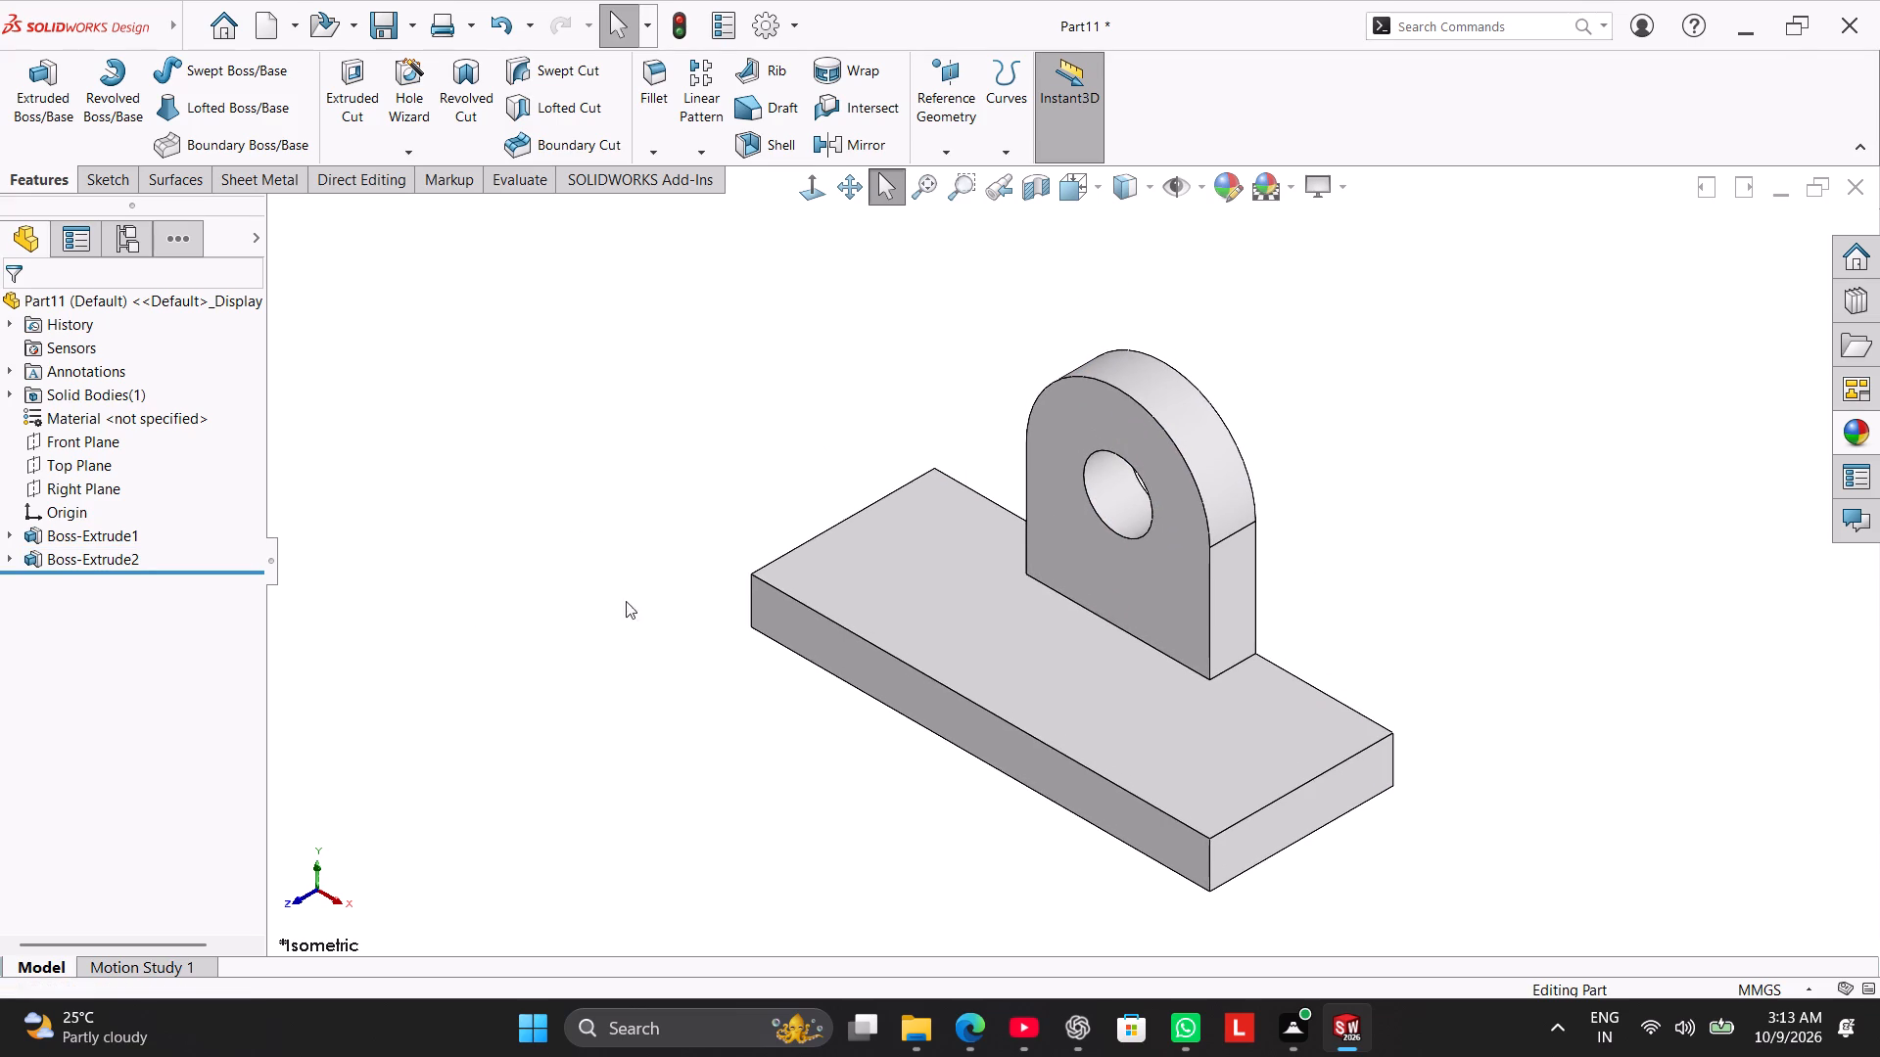
pyautogui.rightClick(1062, 692)
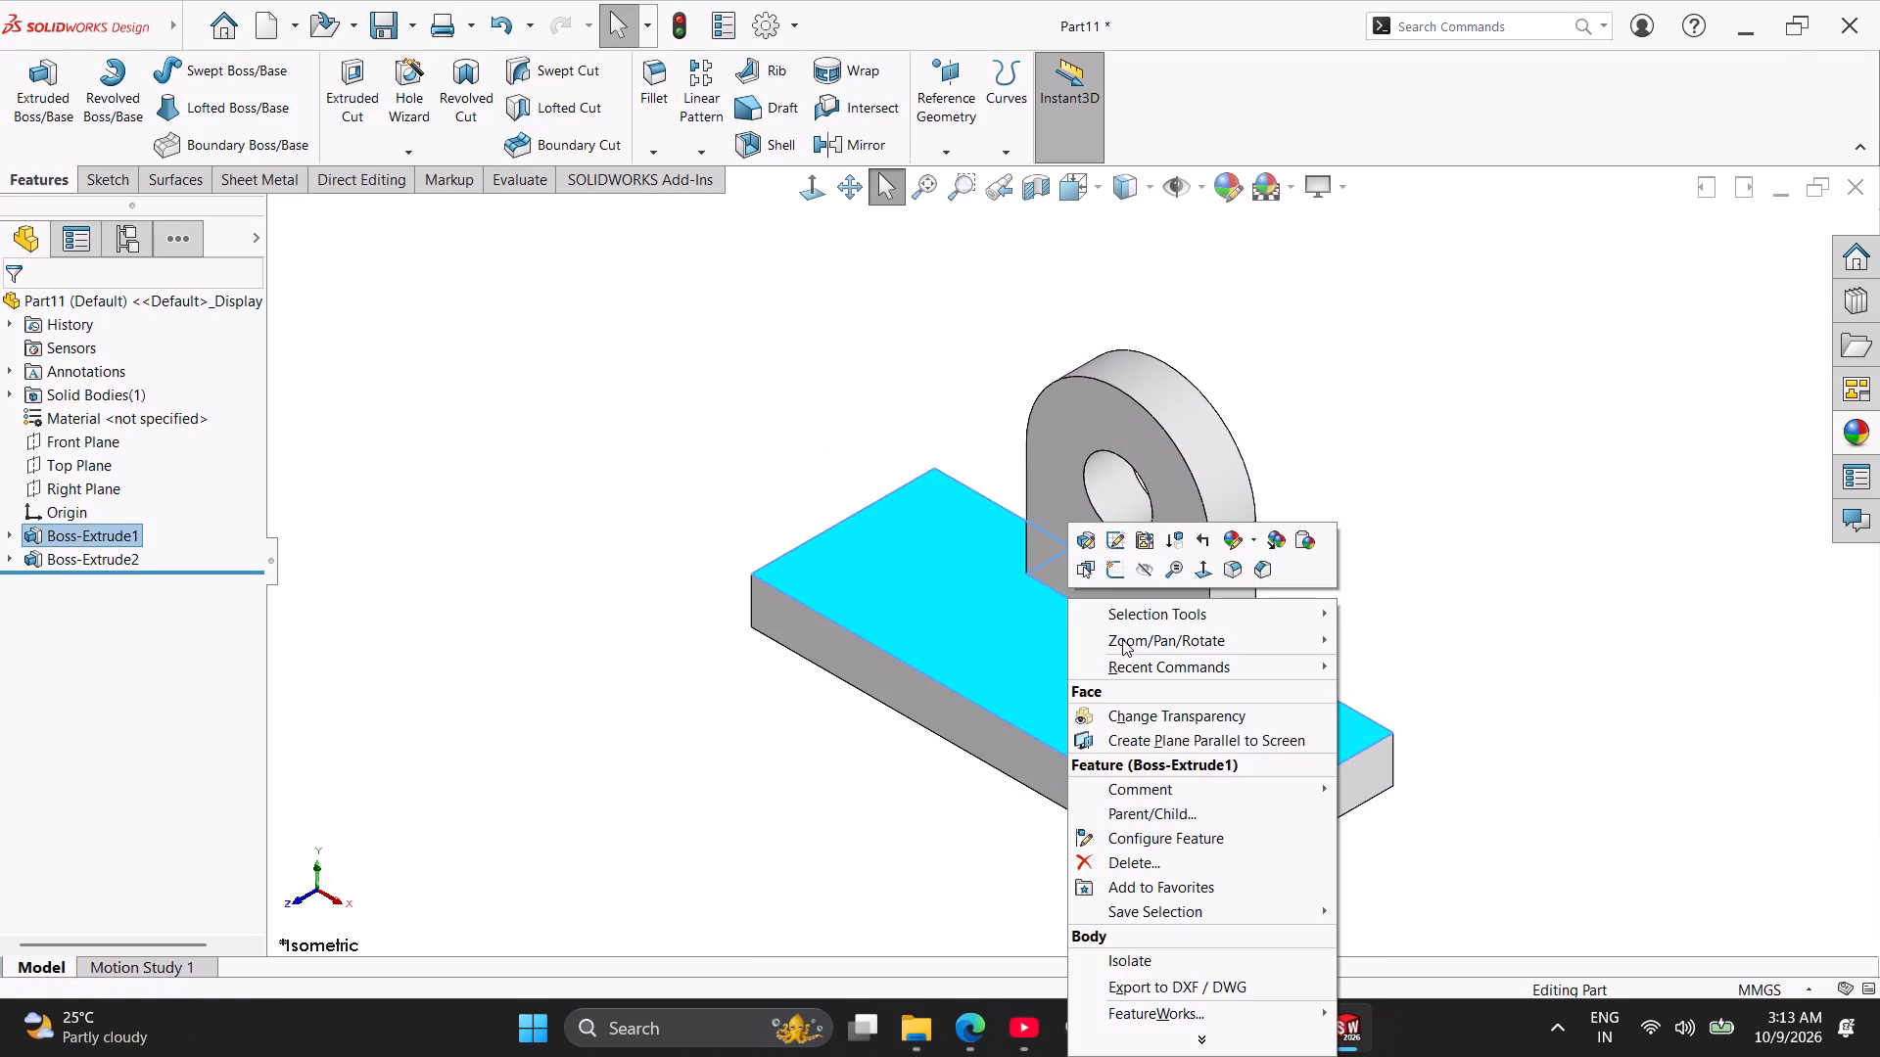
pyautogui.click(1123, 583)
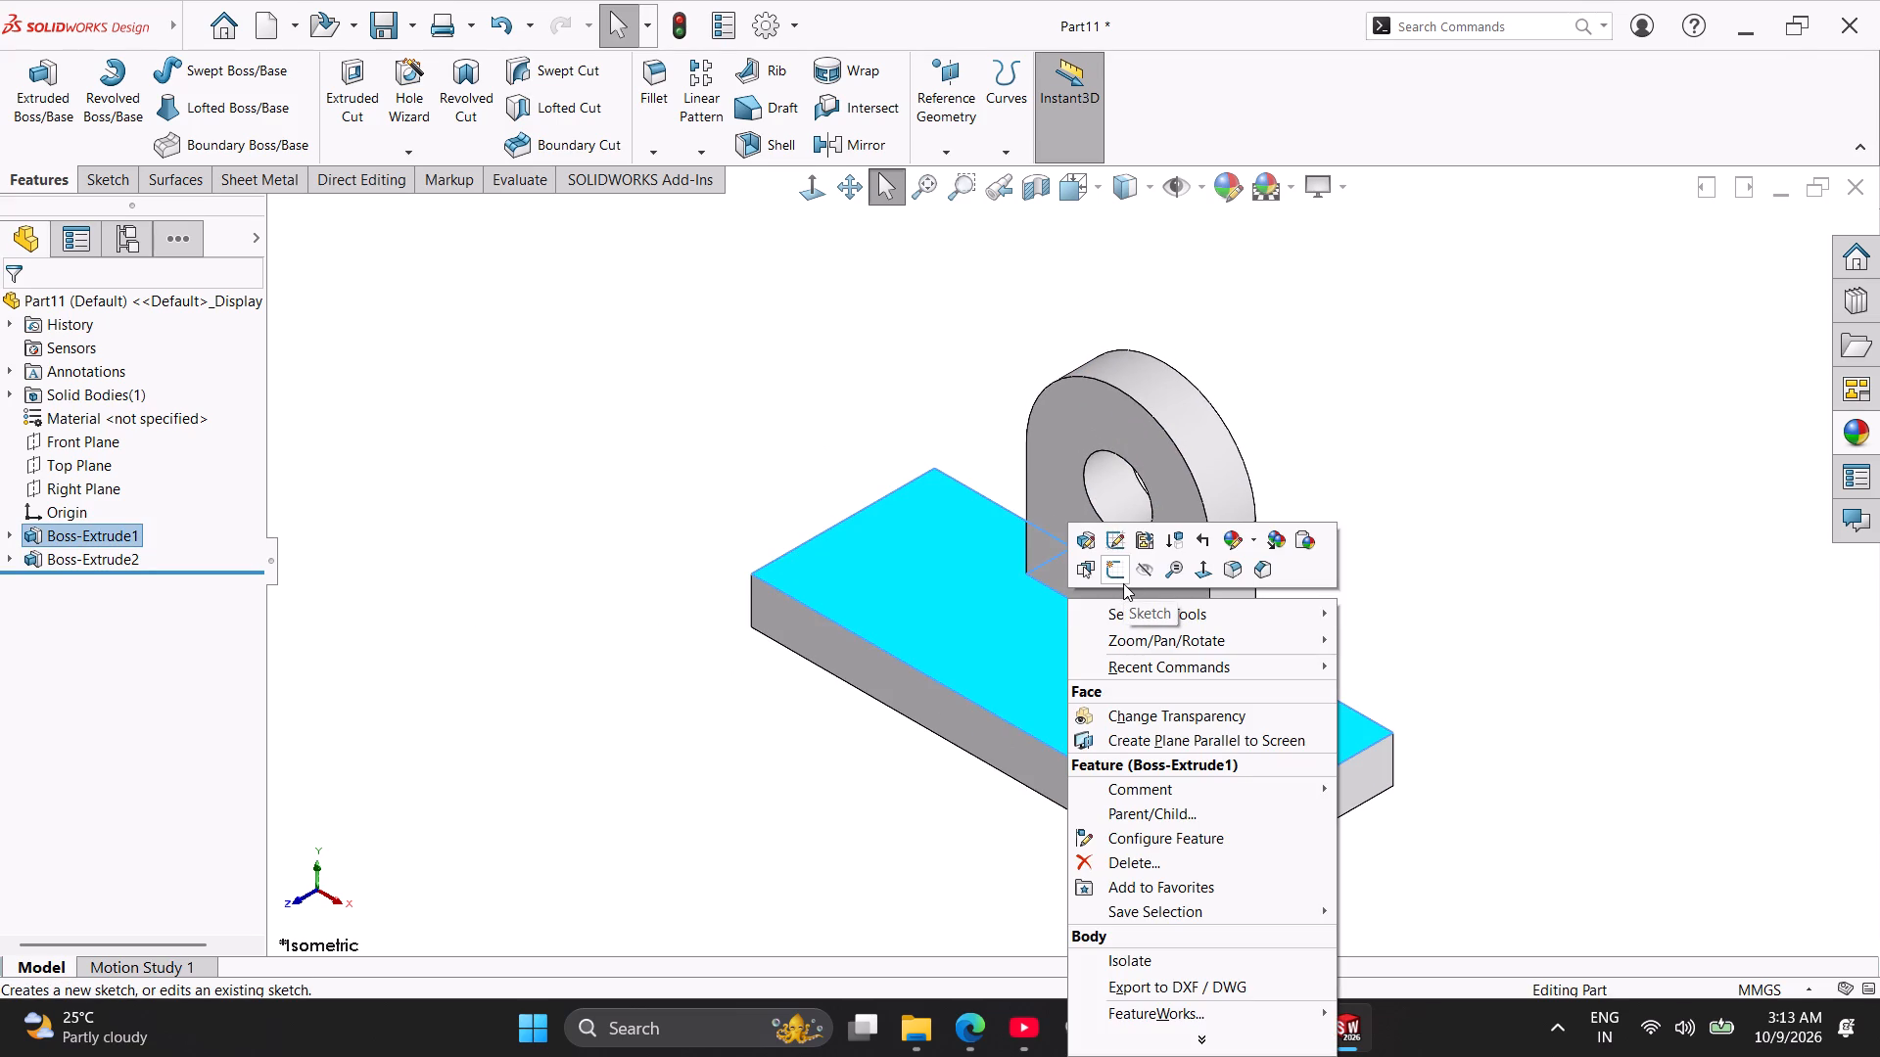
pyautogui.click(503, 589)
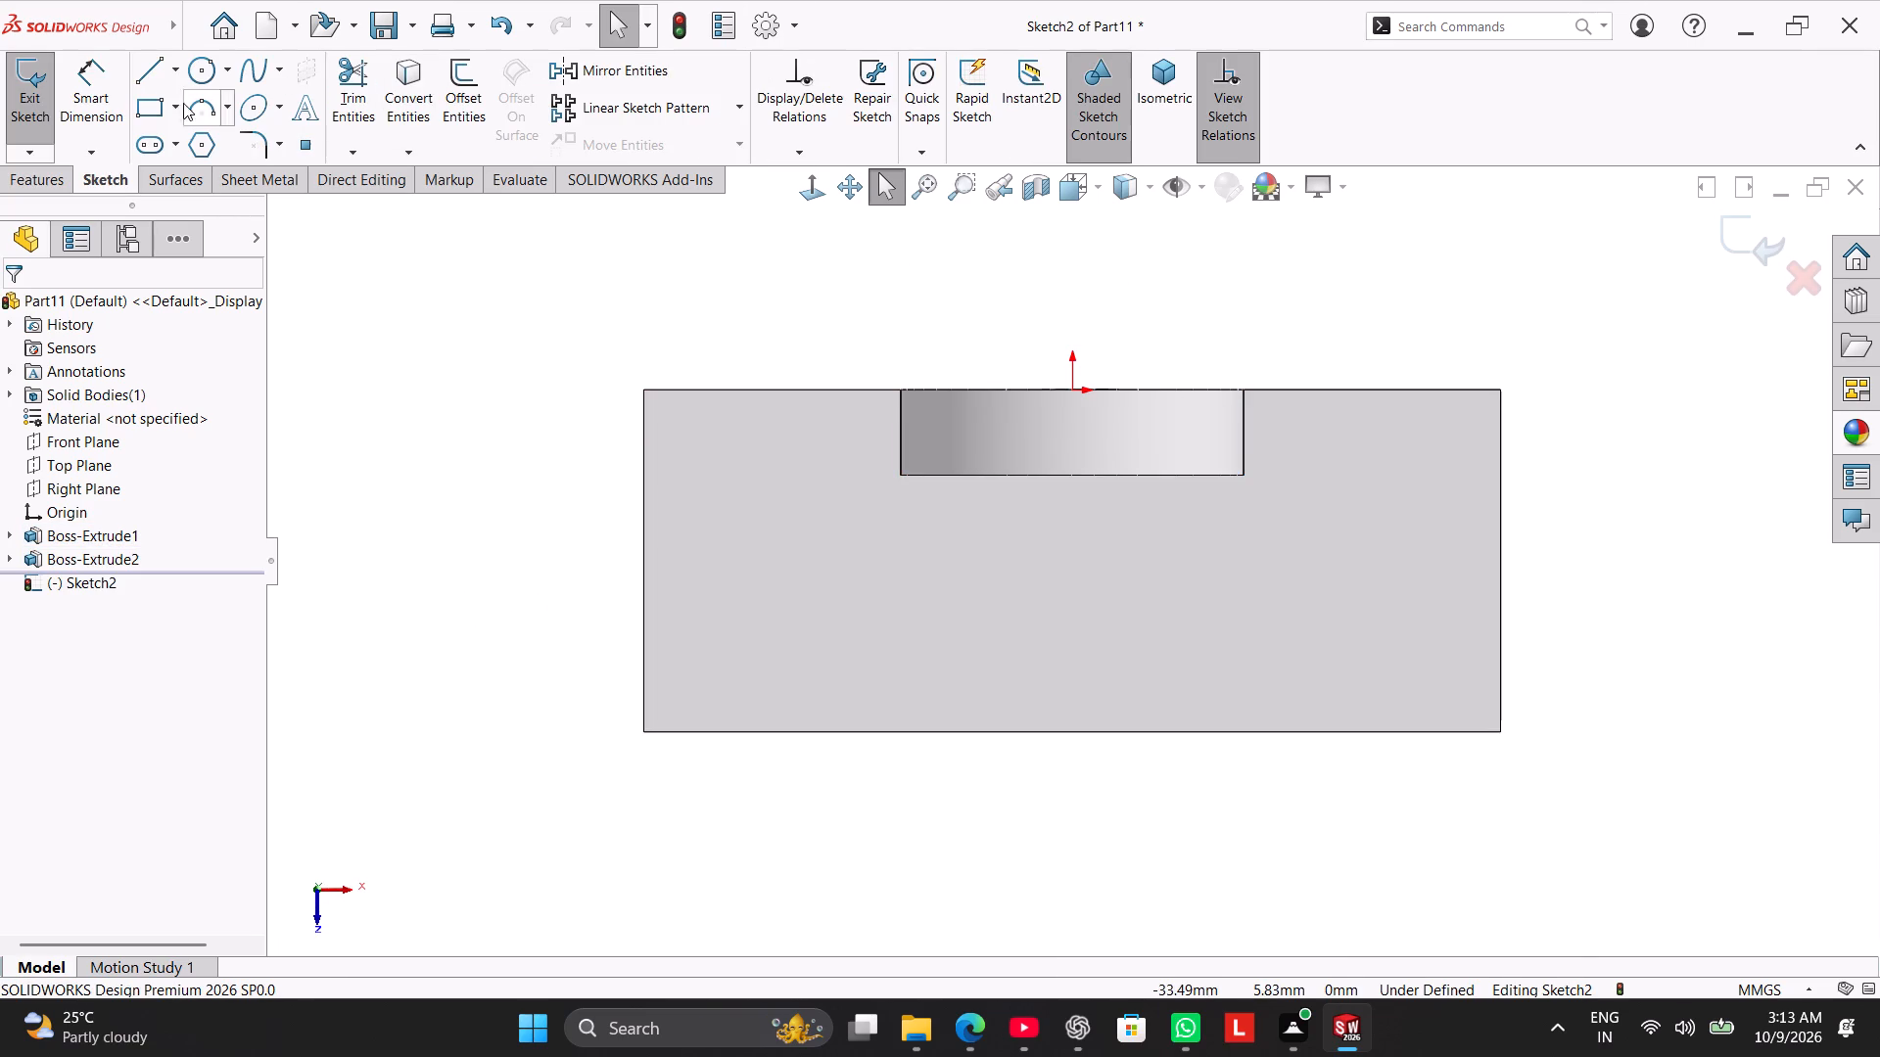
pyautogui.click(196, 71)
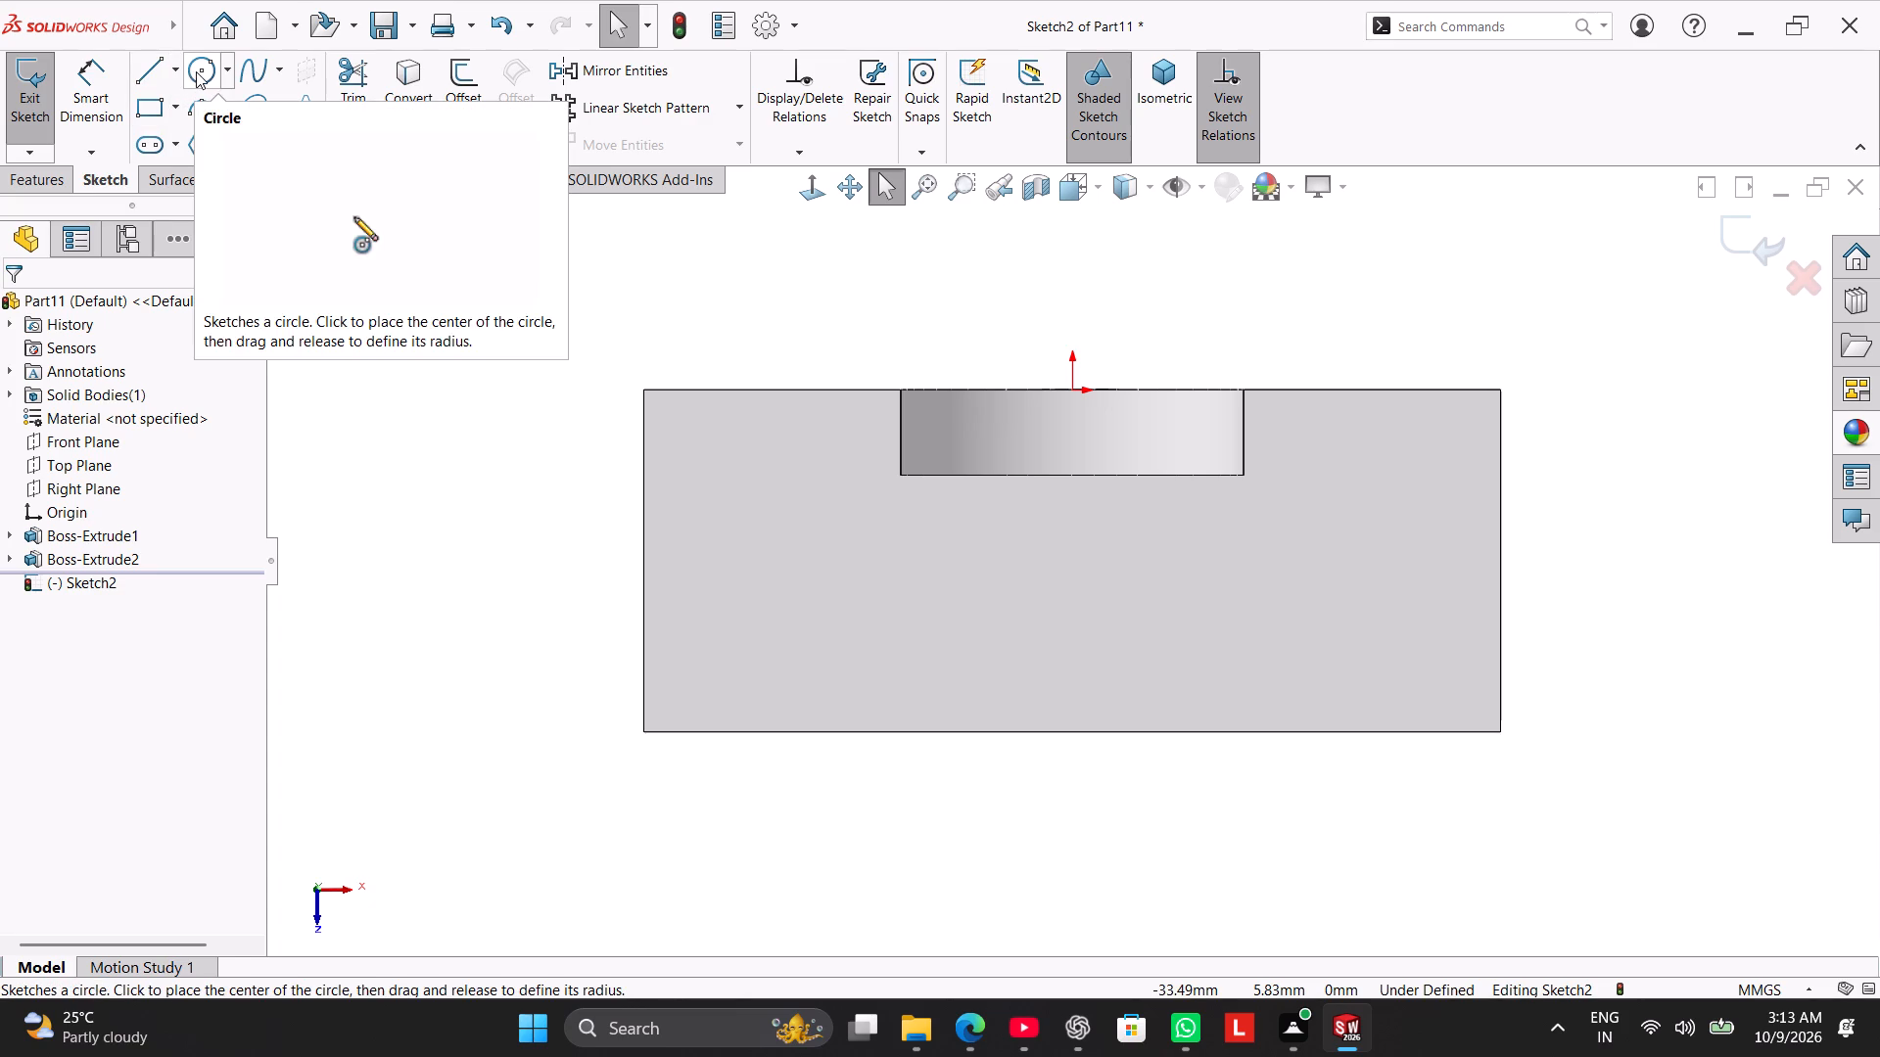
pyautogui.click(1299, 586)
pyautogui.click(1331, 624)
pyautogui.rightClick(1311, 317)
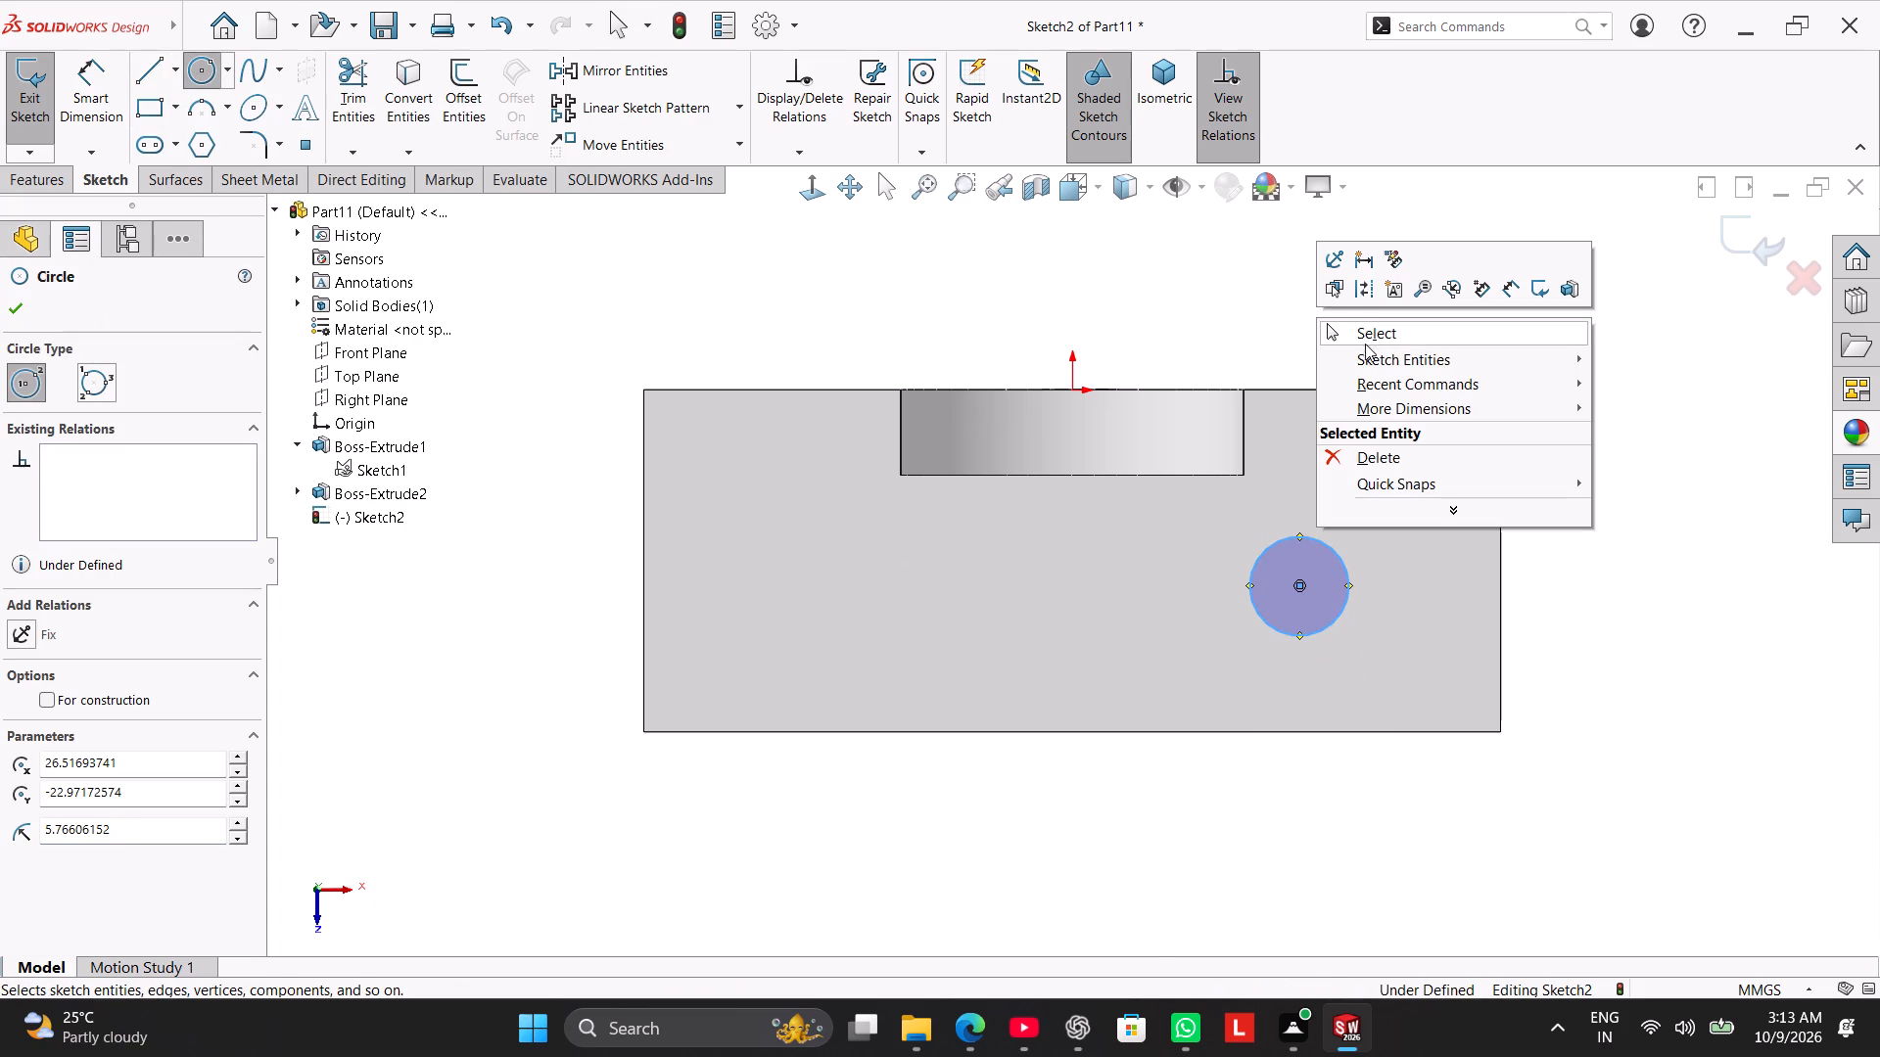
pyautogui.click(1366, 329)
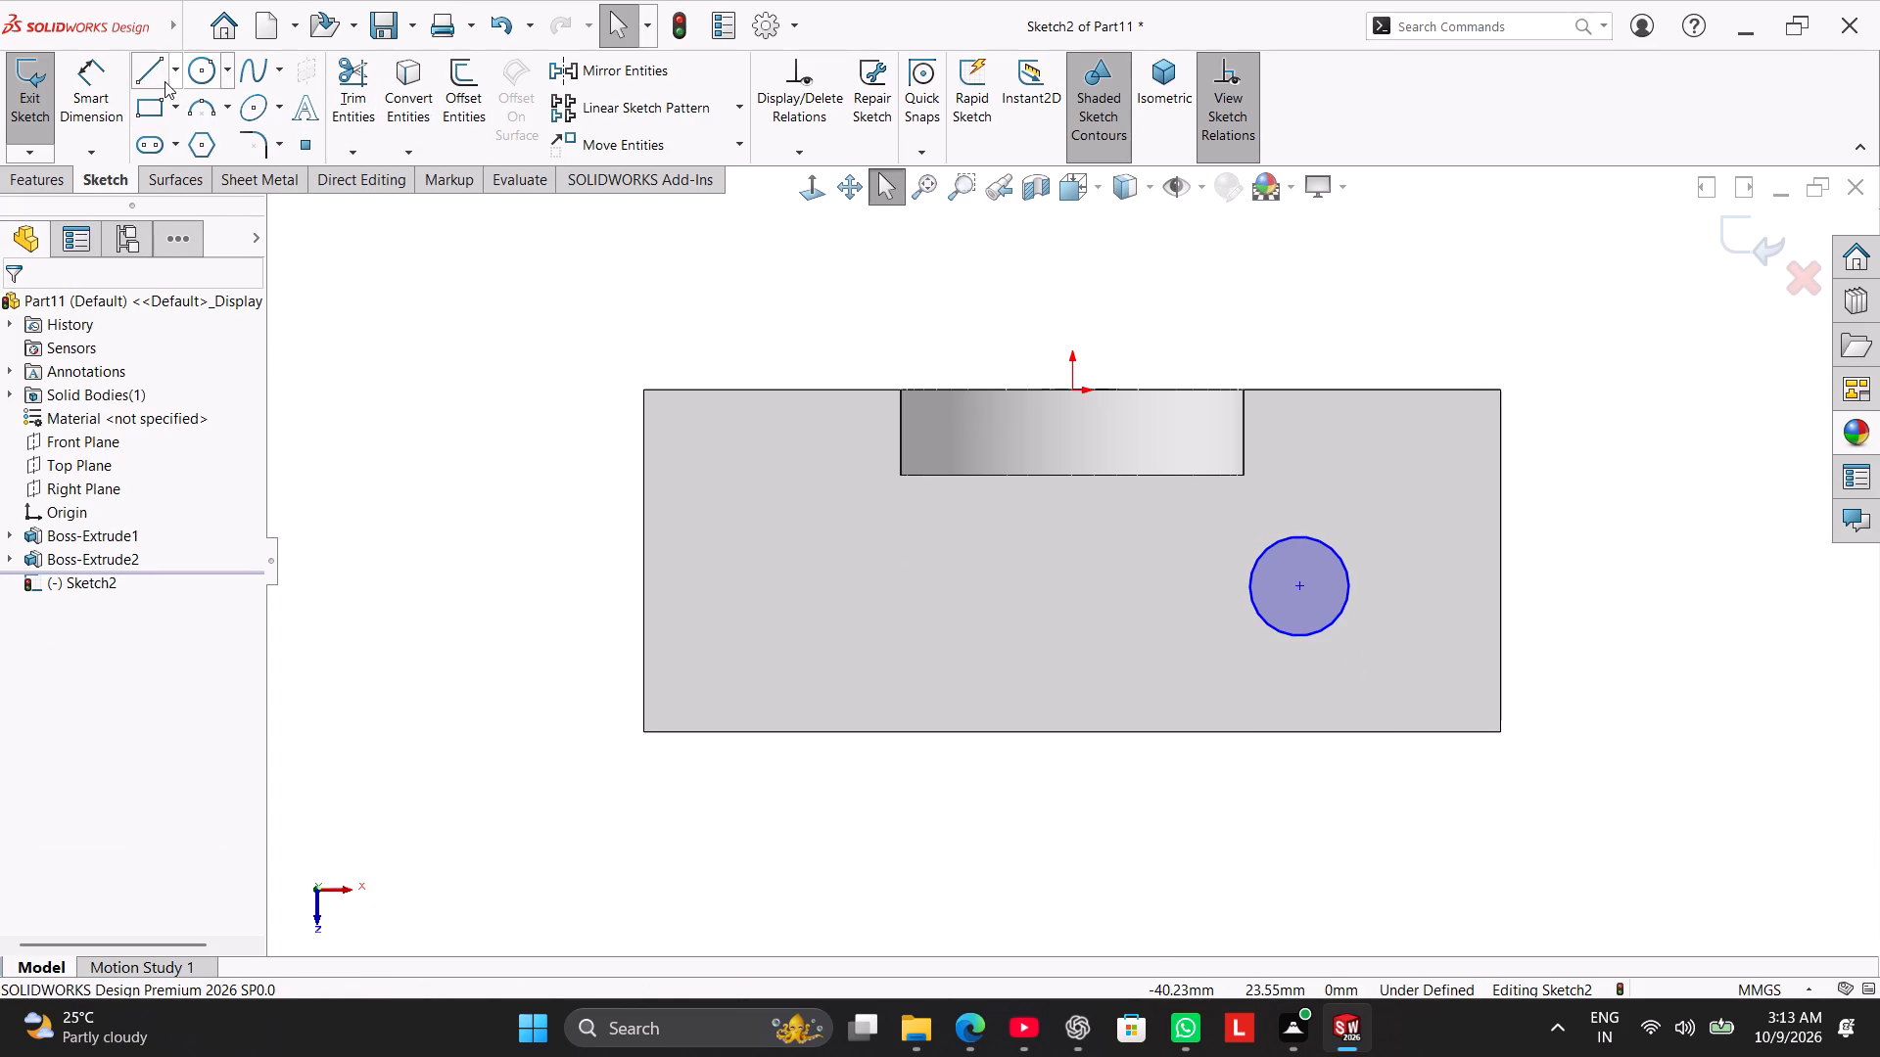
# Sketch a 40 mm vertical centerline from the origin to the base's front edge.
pyautogui.click(174, 72)
pyautogui.click(181, 120)
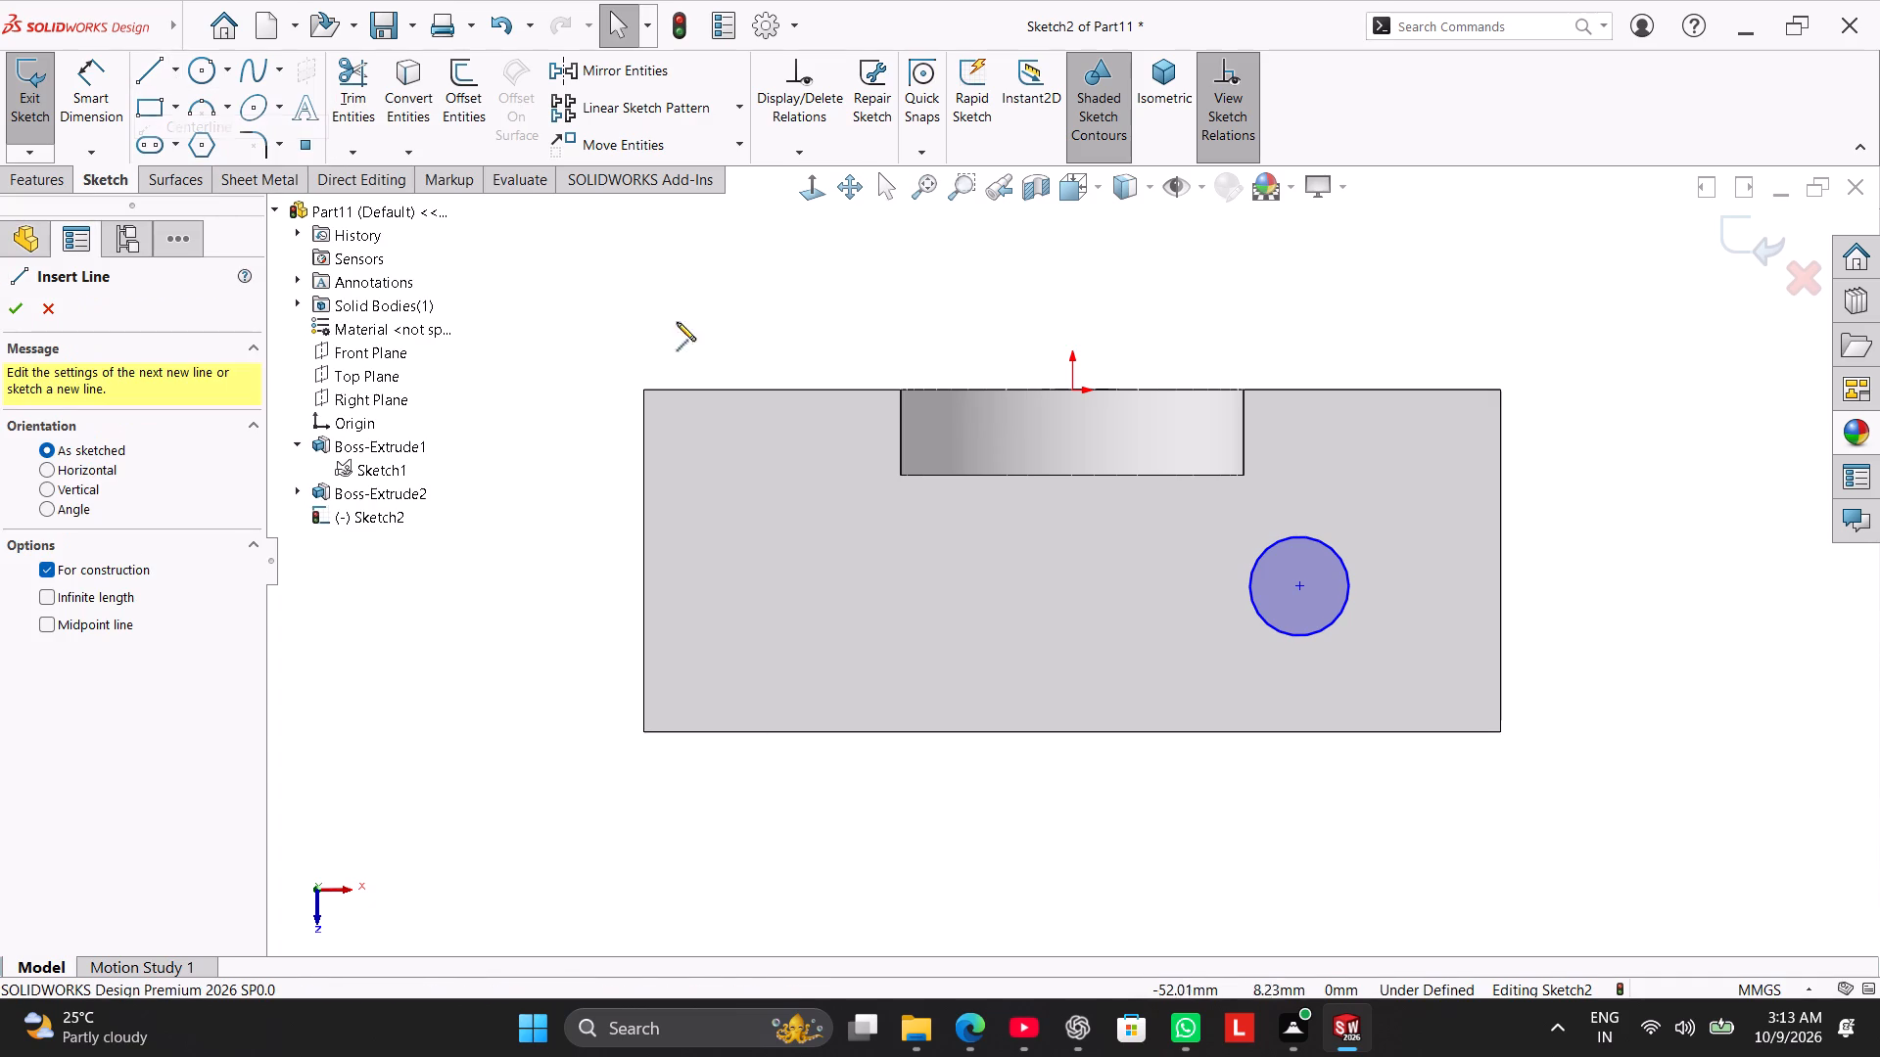
pyautogui.click(1071, 387)
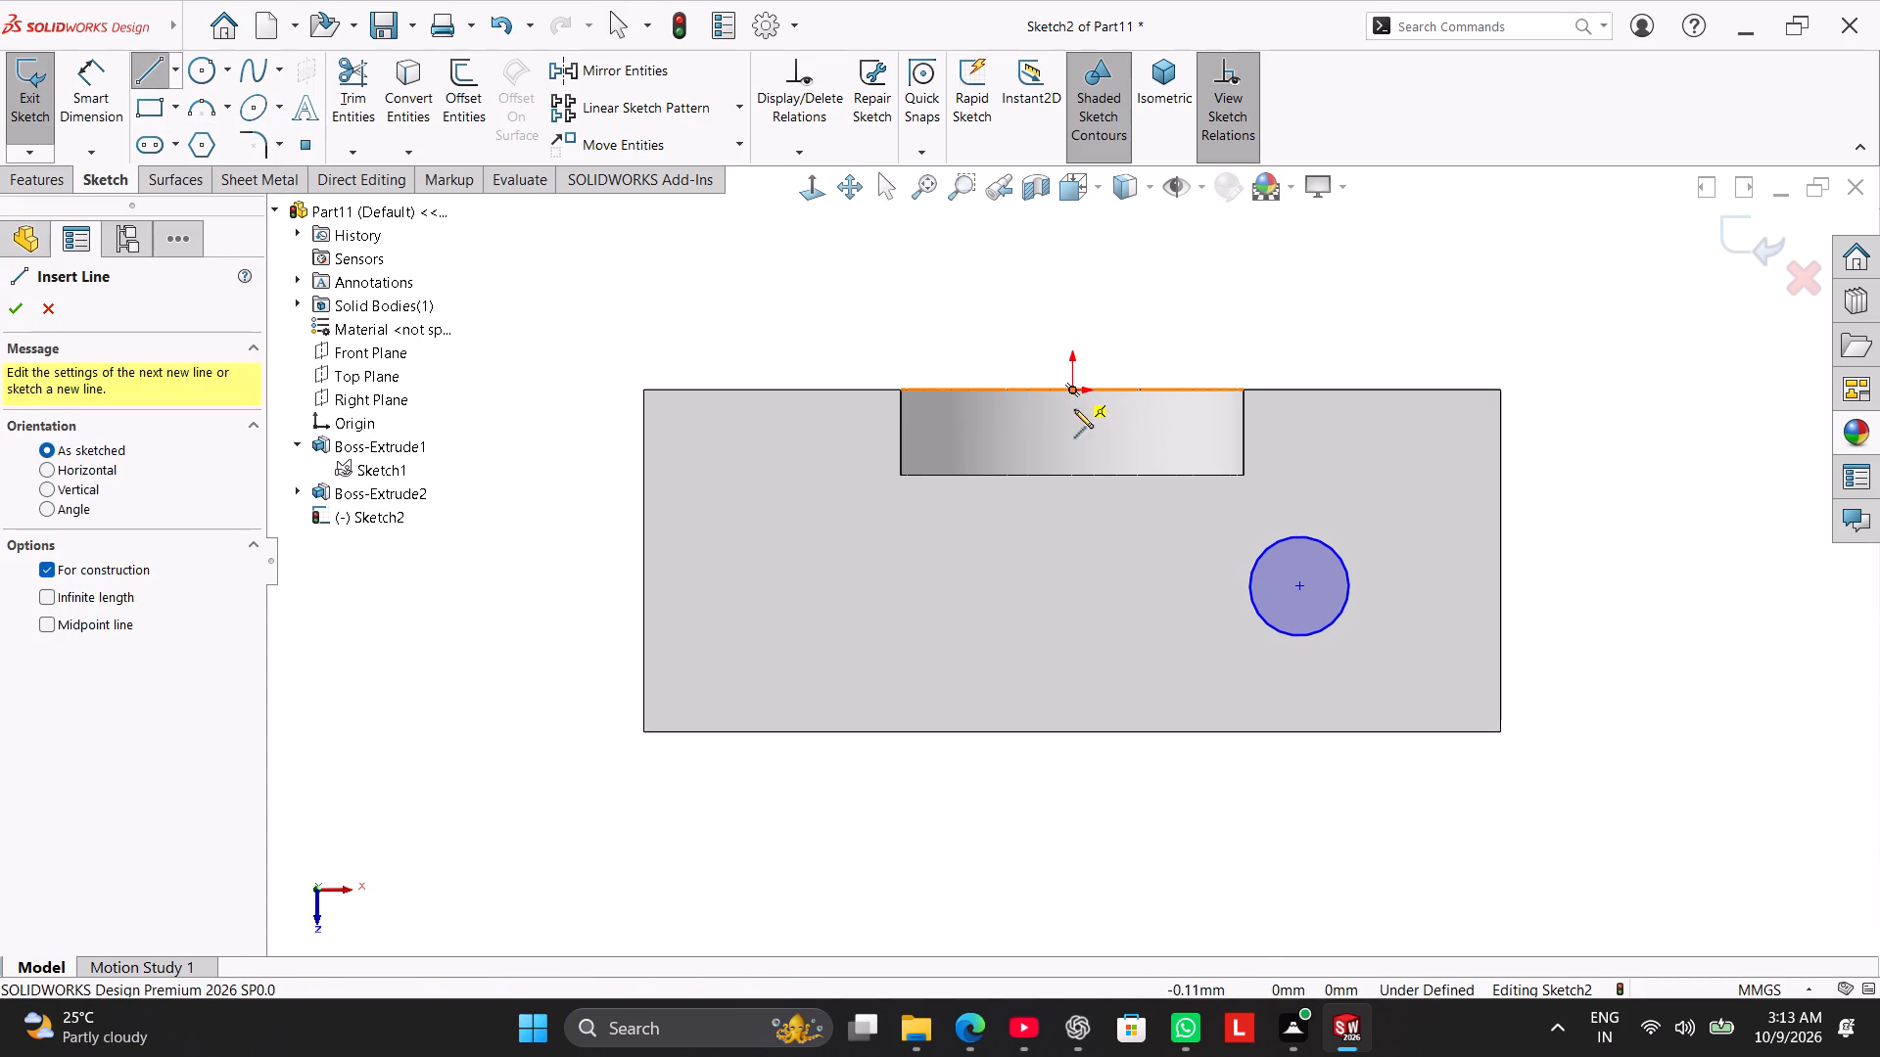
pyautogui.click(1073, 734)
pyautogui.rightClick(1148, 283)
pyautogui.click(1199, 297)
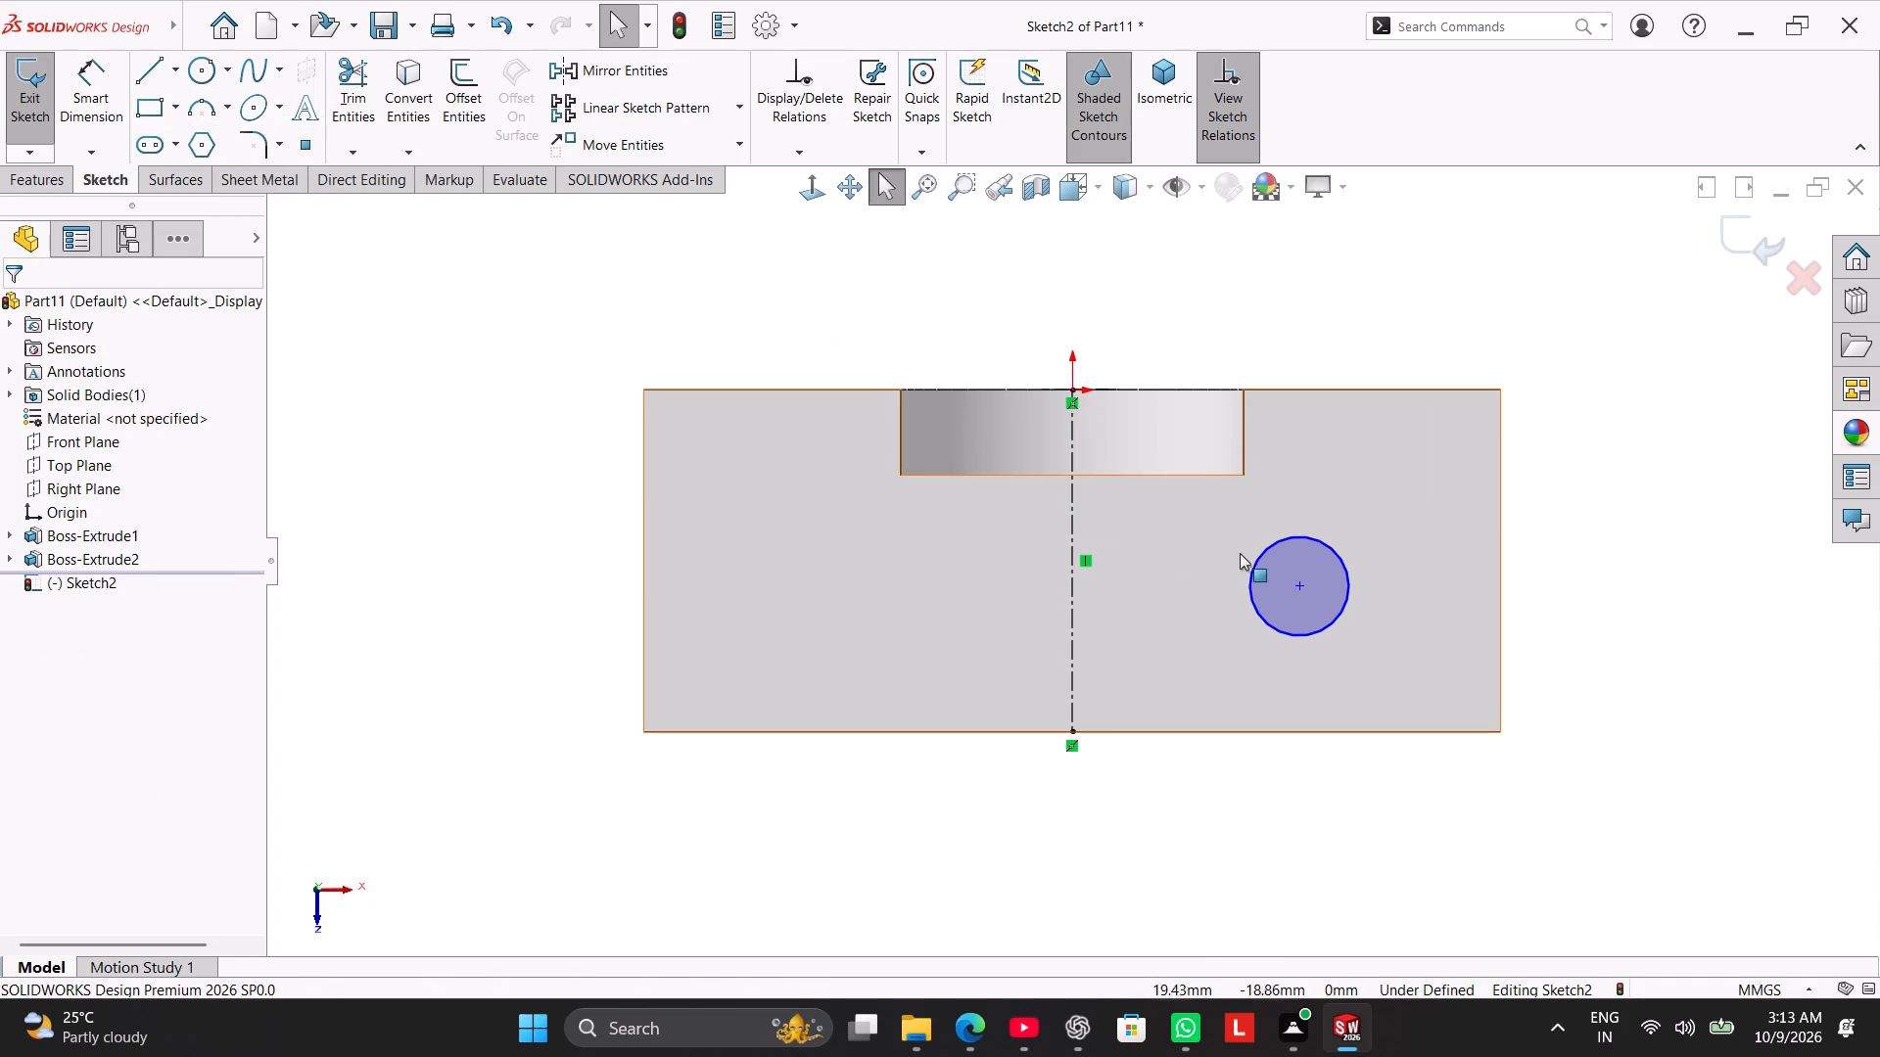
# Mirror the circle about the vertical centerline.
pyautogui.click(1256, 563)
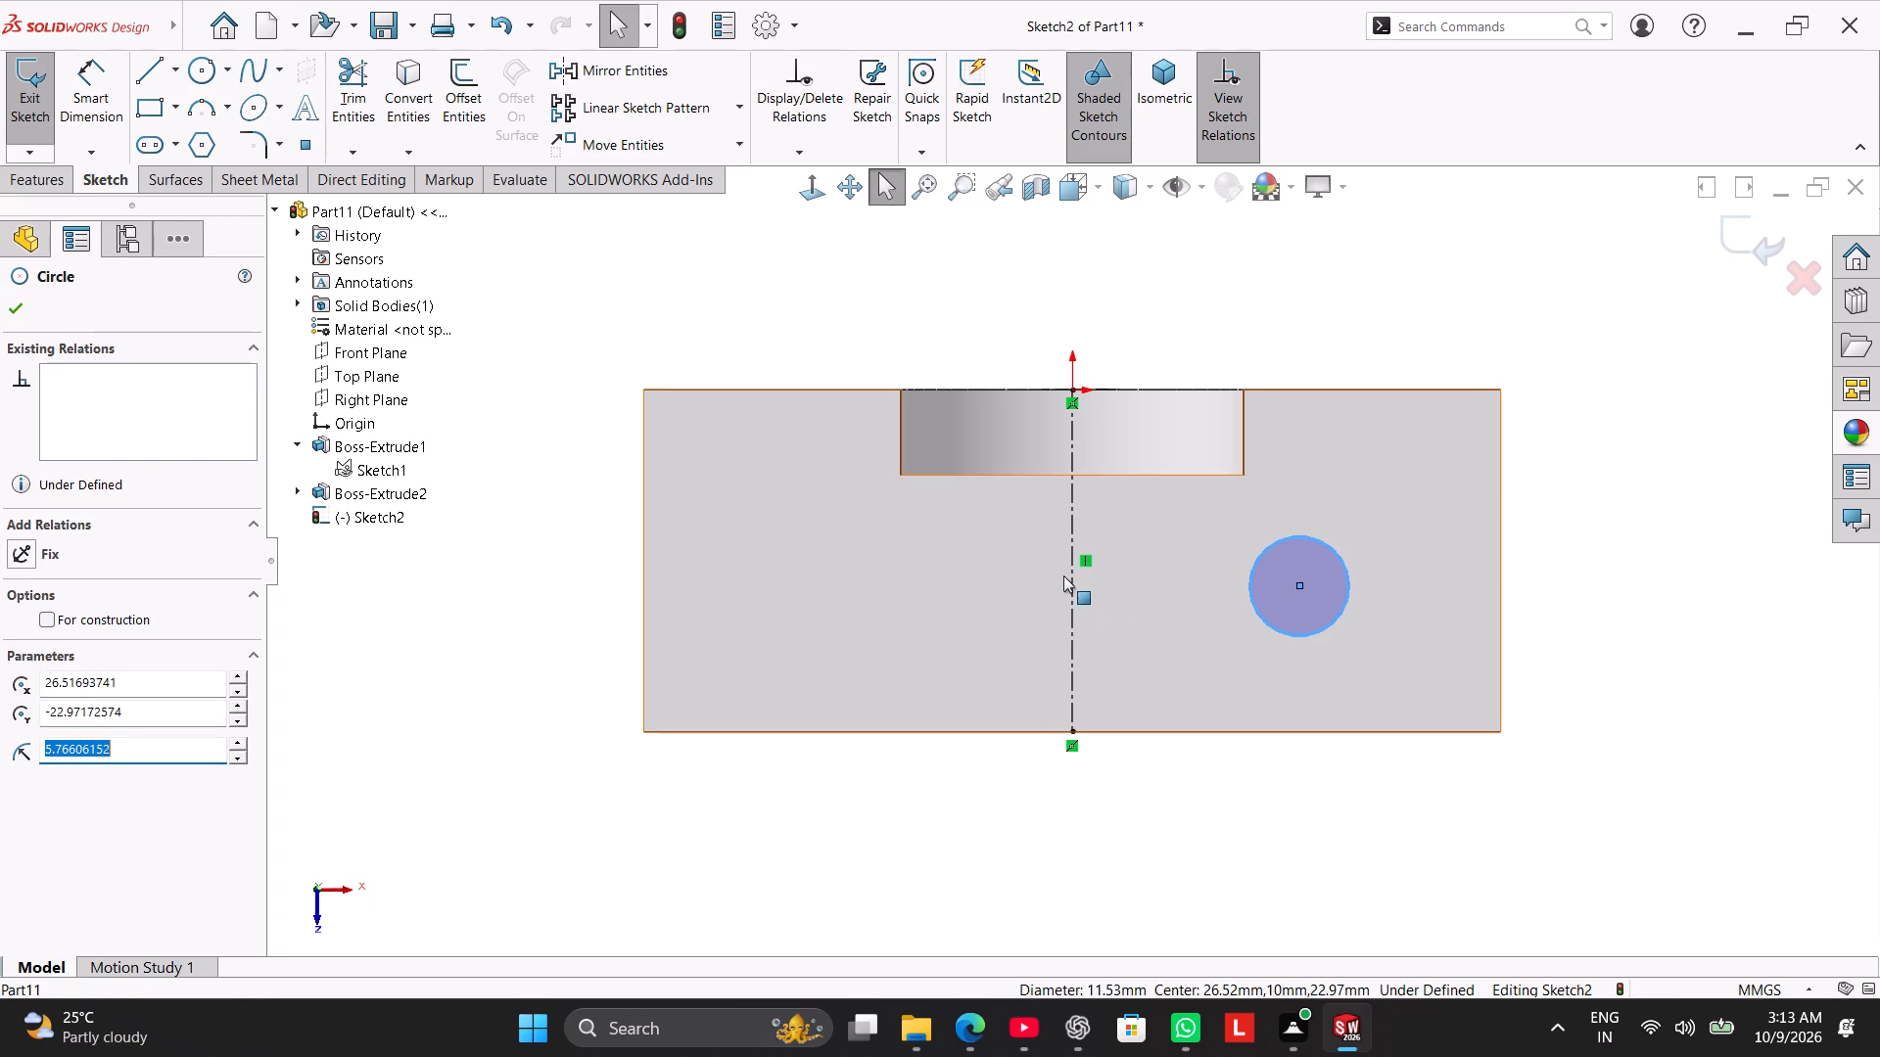
pyautogui.keyDown('ctrl'); pyautogui.click(1071, 584); pyautogui.keyUp('ctrl')
pyautogui.click(637, 78)
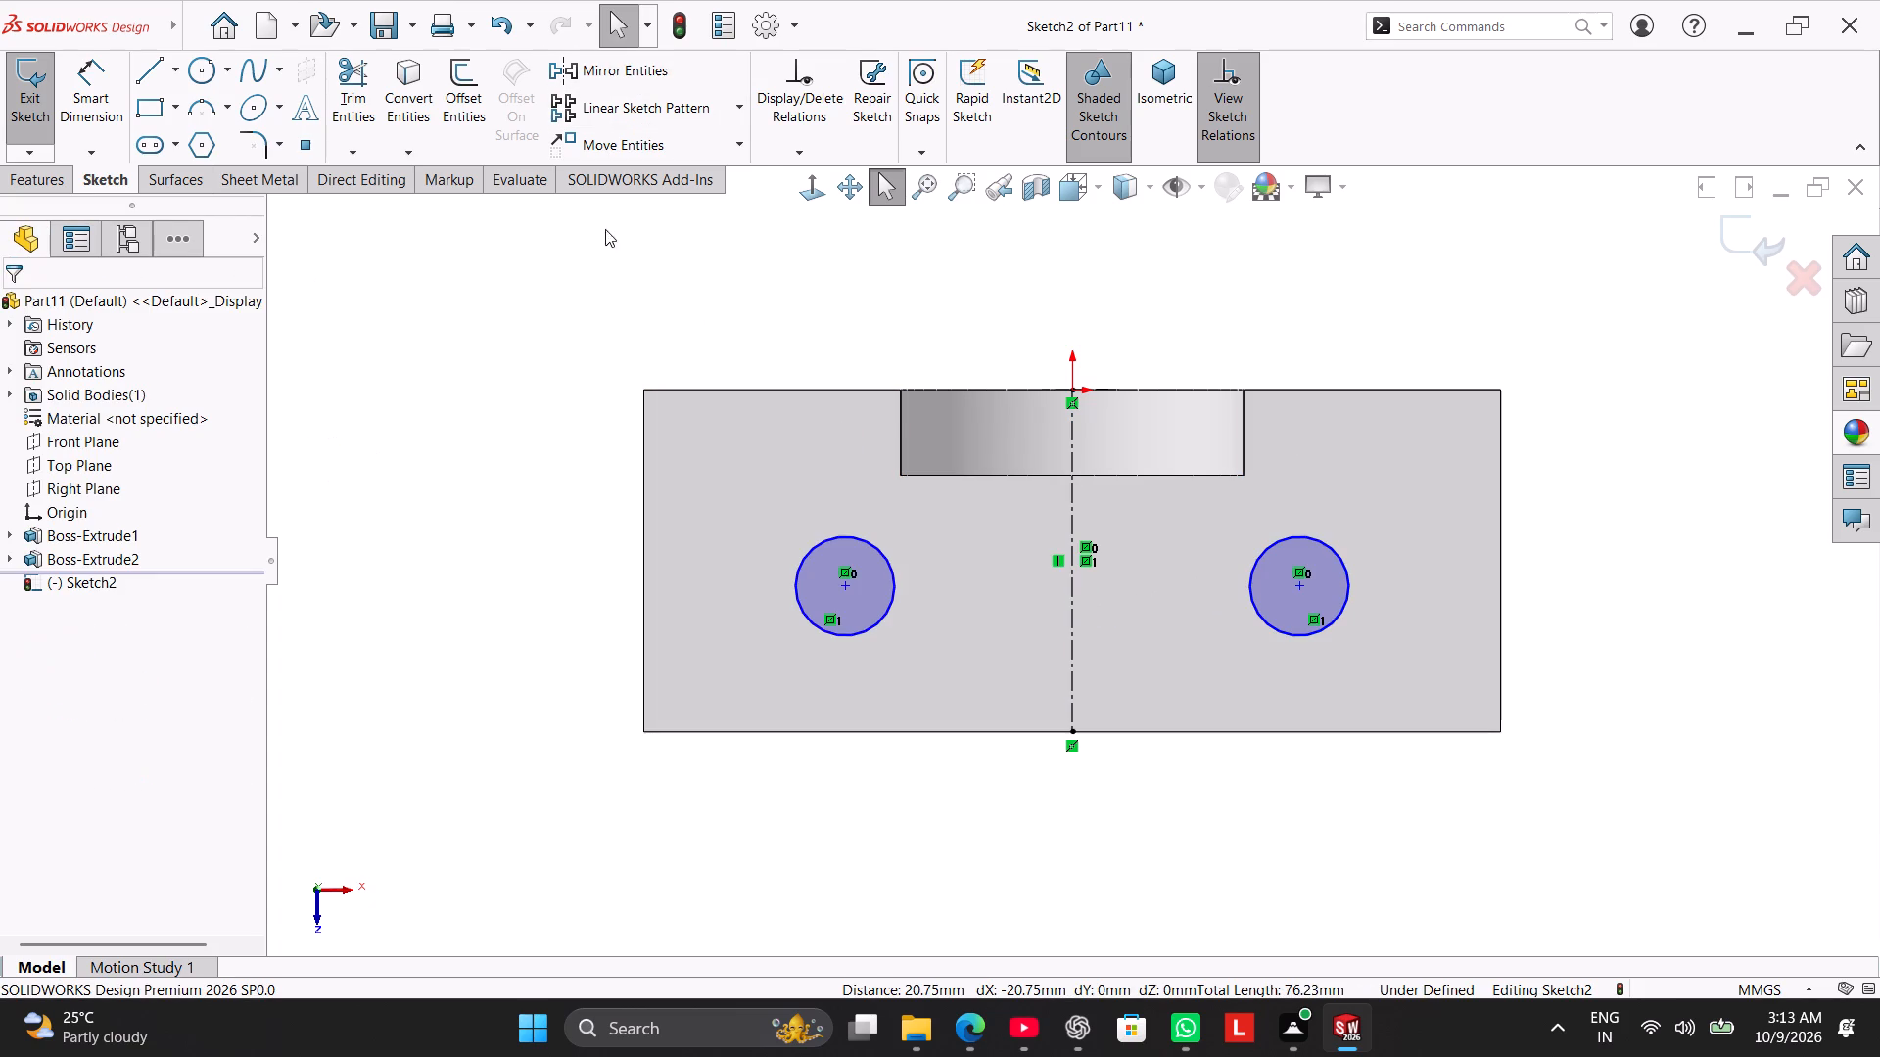
# Dimension the horizontal distance between the two circle centers on the base and set it to 60 mm.
pyautogui.moveTo(100, 92); pyautogui.dragTo(119, 107)
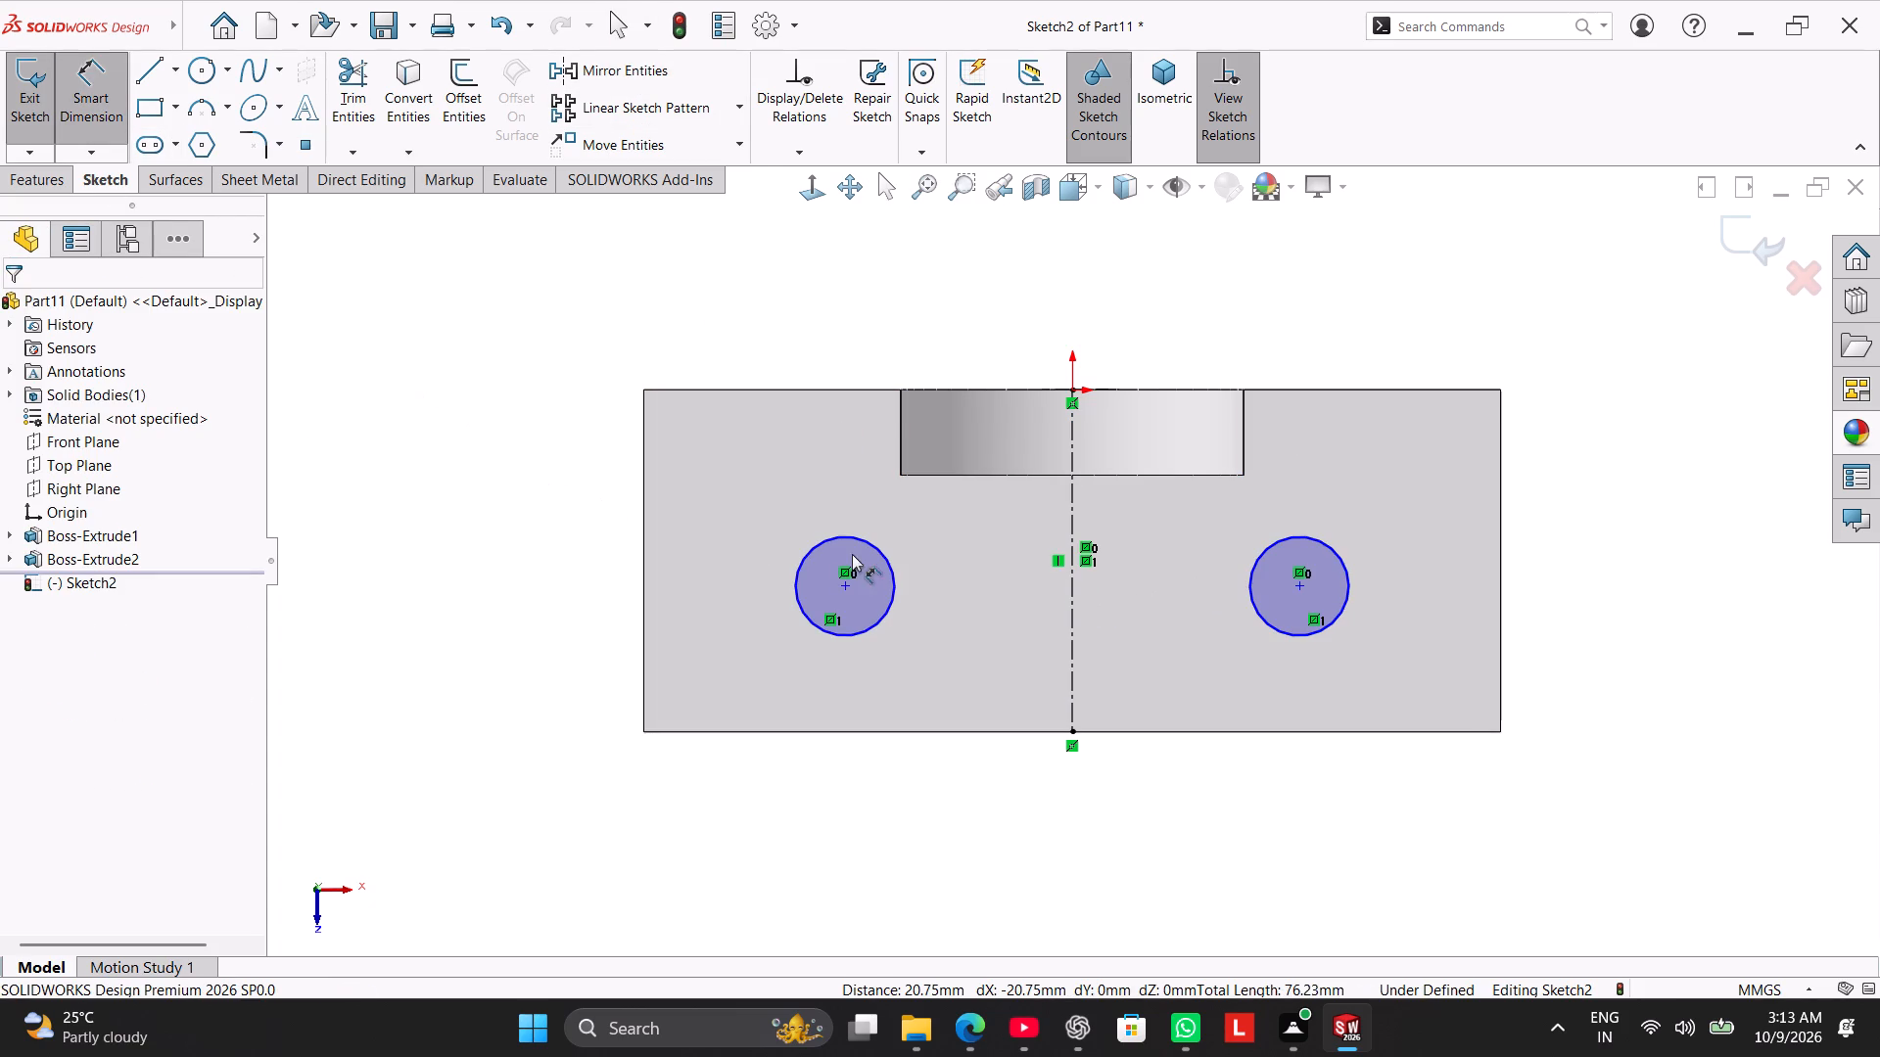
pyautogui.click(848, 584)
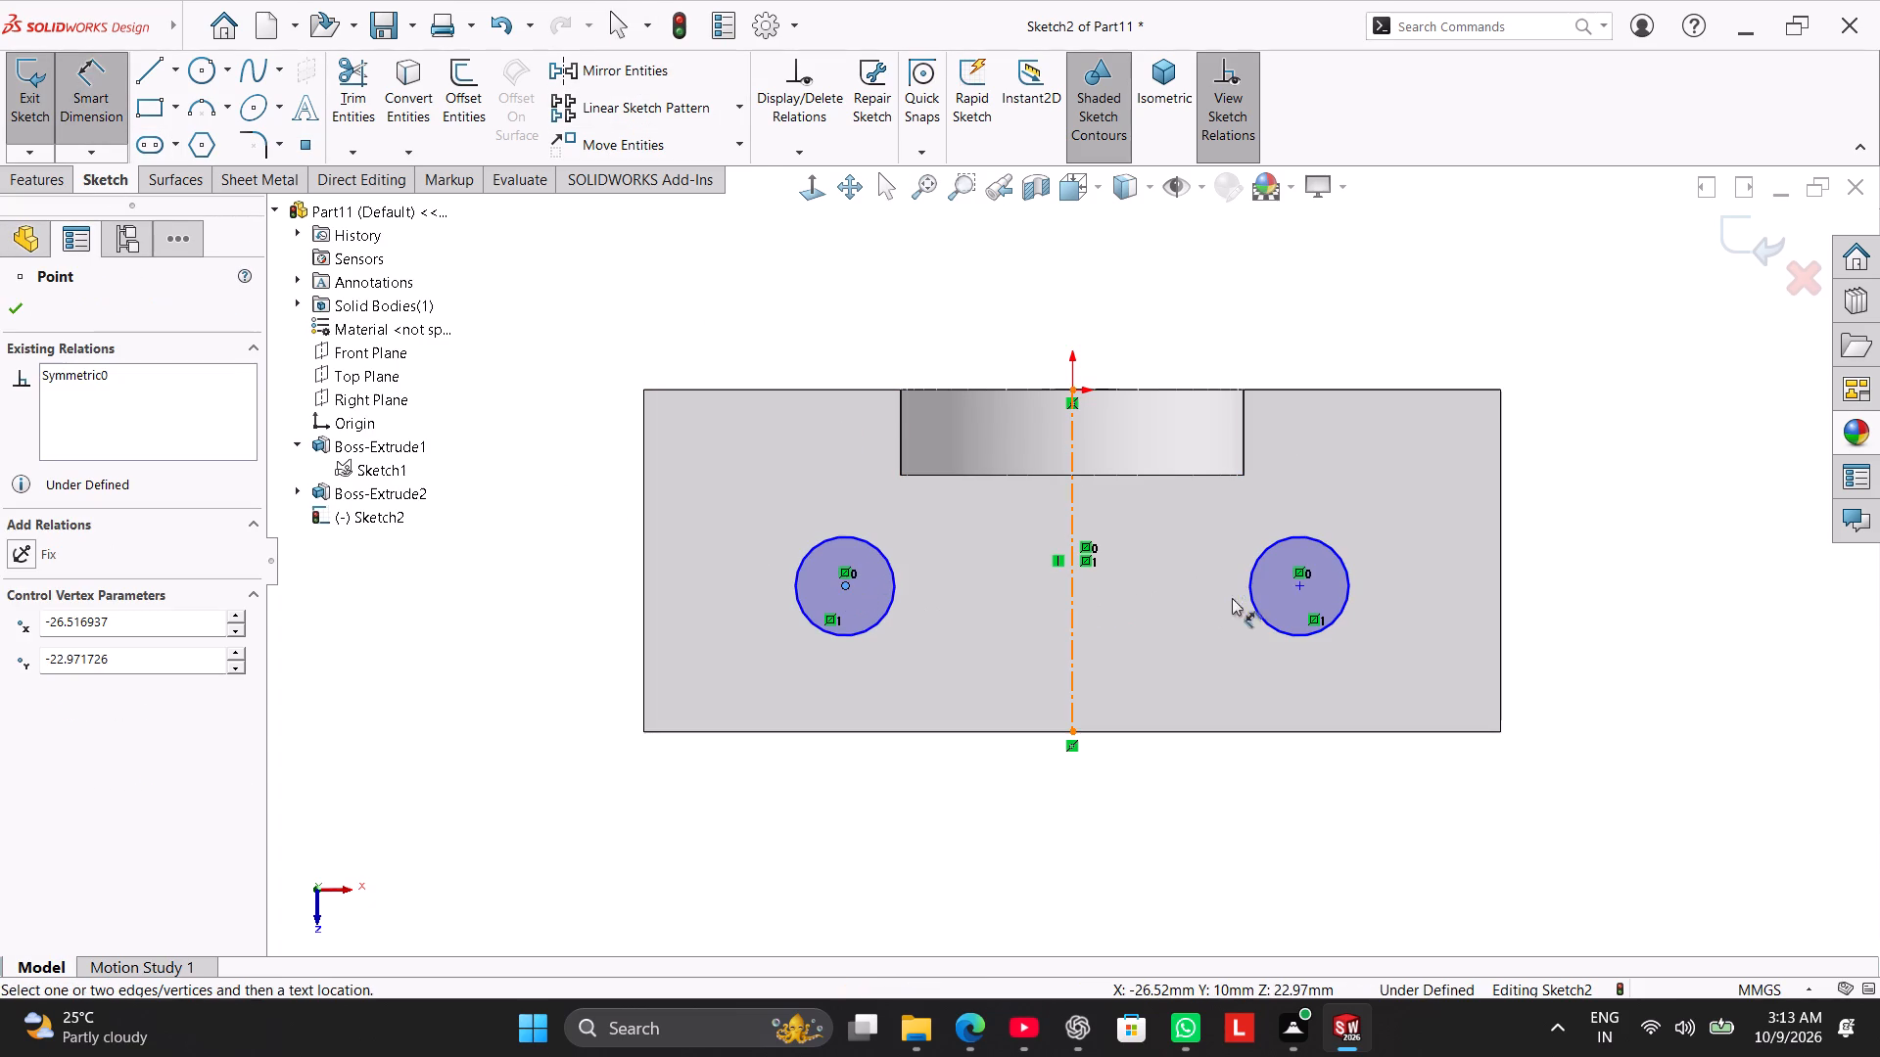
pyautogui.click(1303, 587)
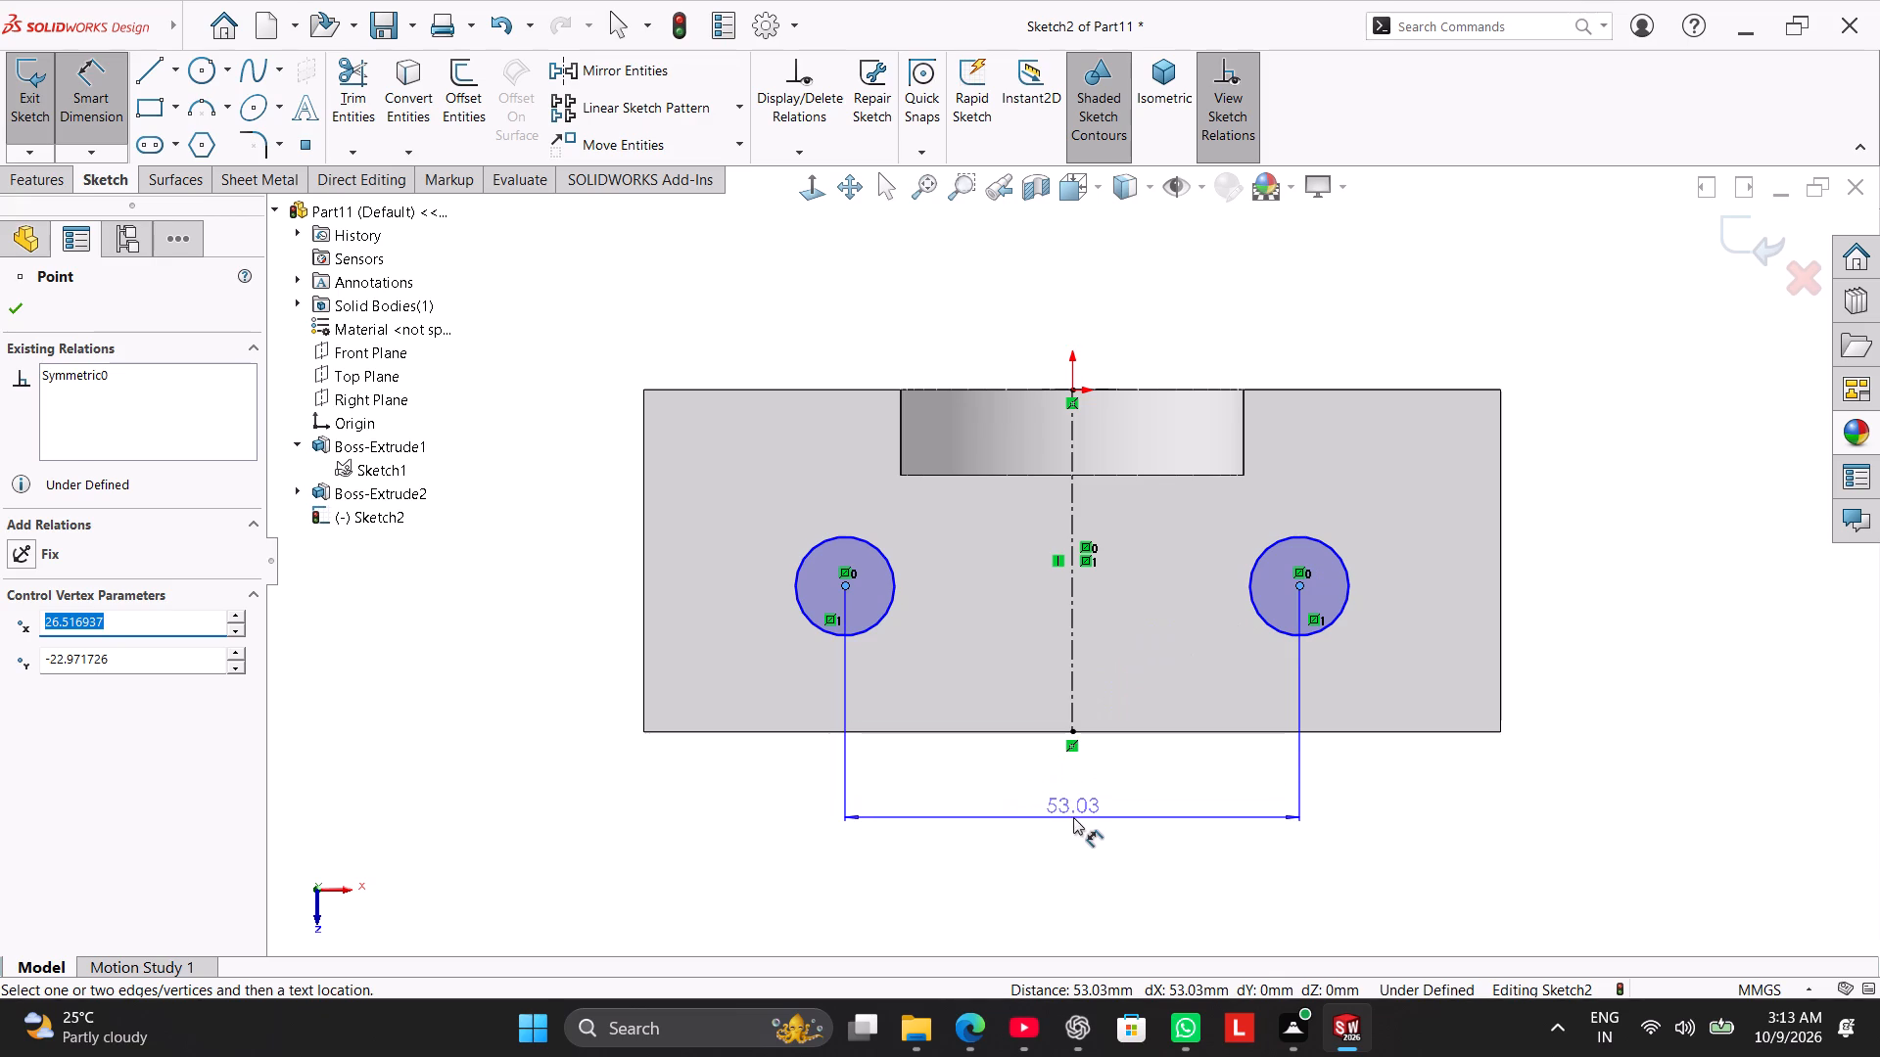
pyautogui.click(1073, 817)
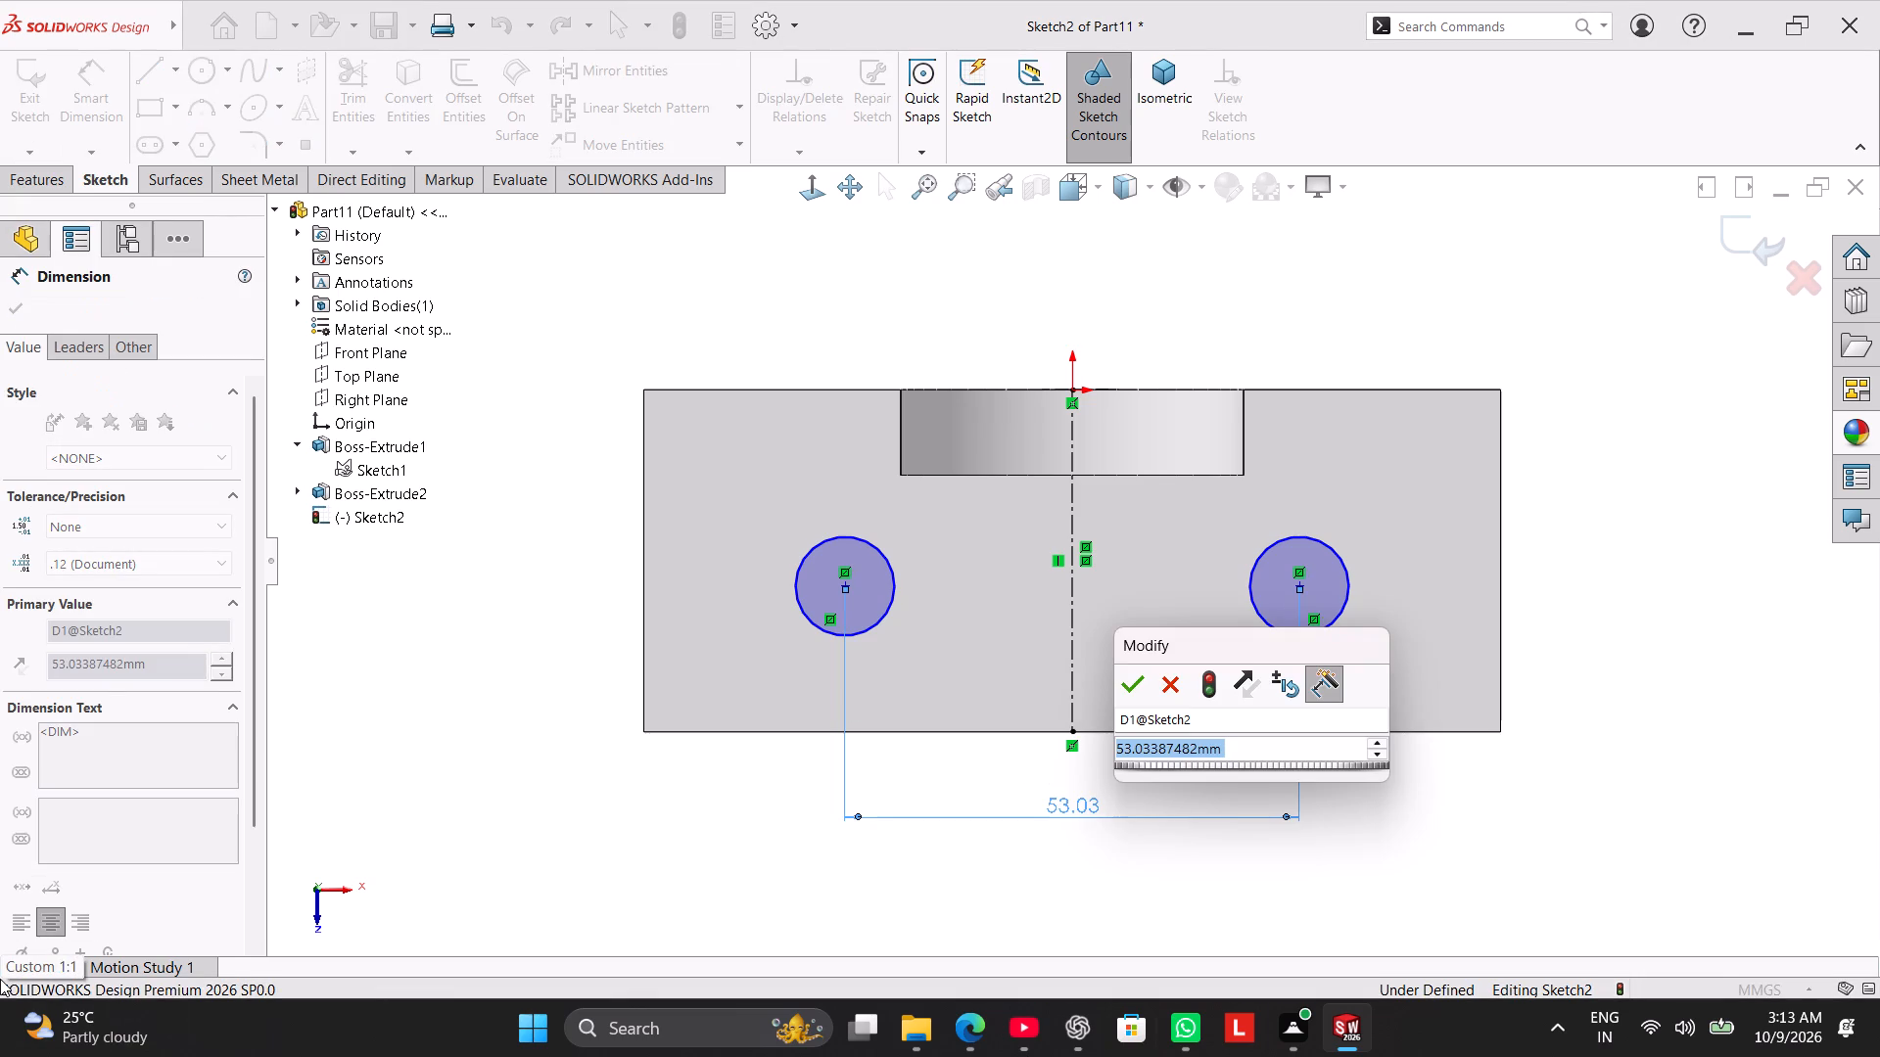
pyautogui.press('6')
pyautogui.press('0')
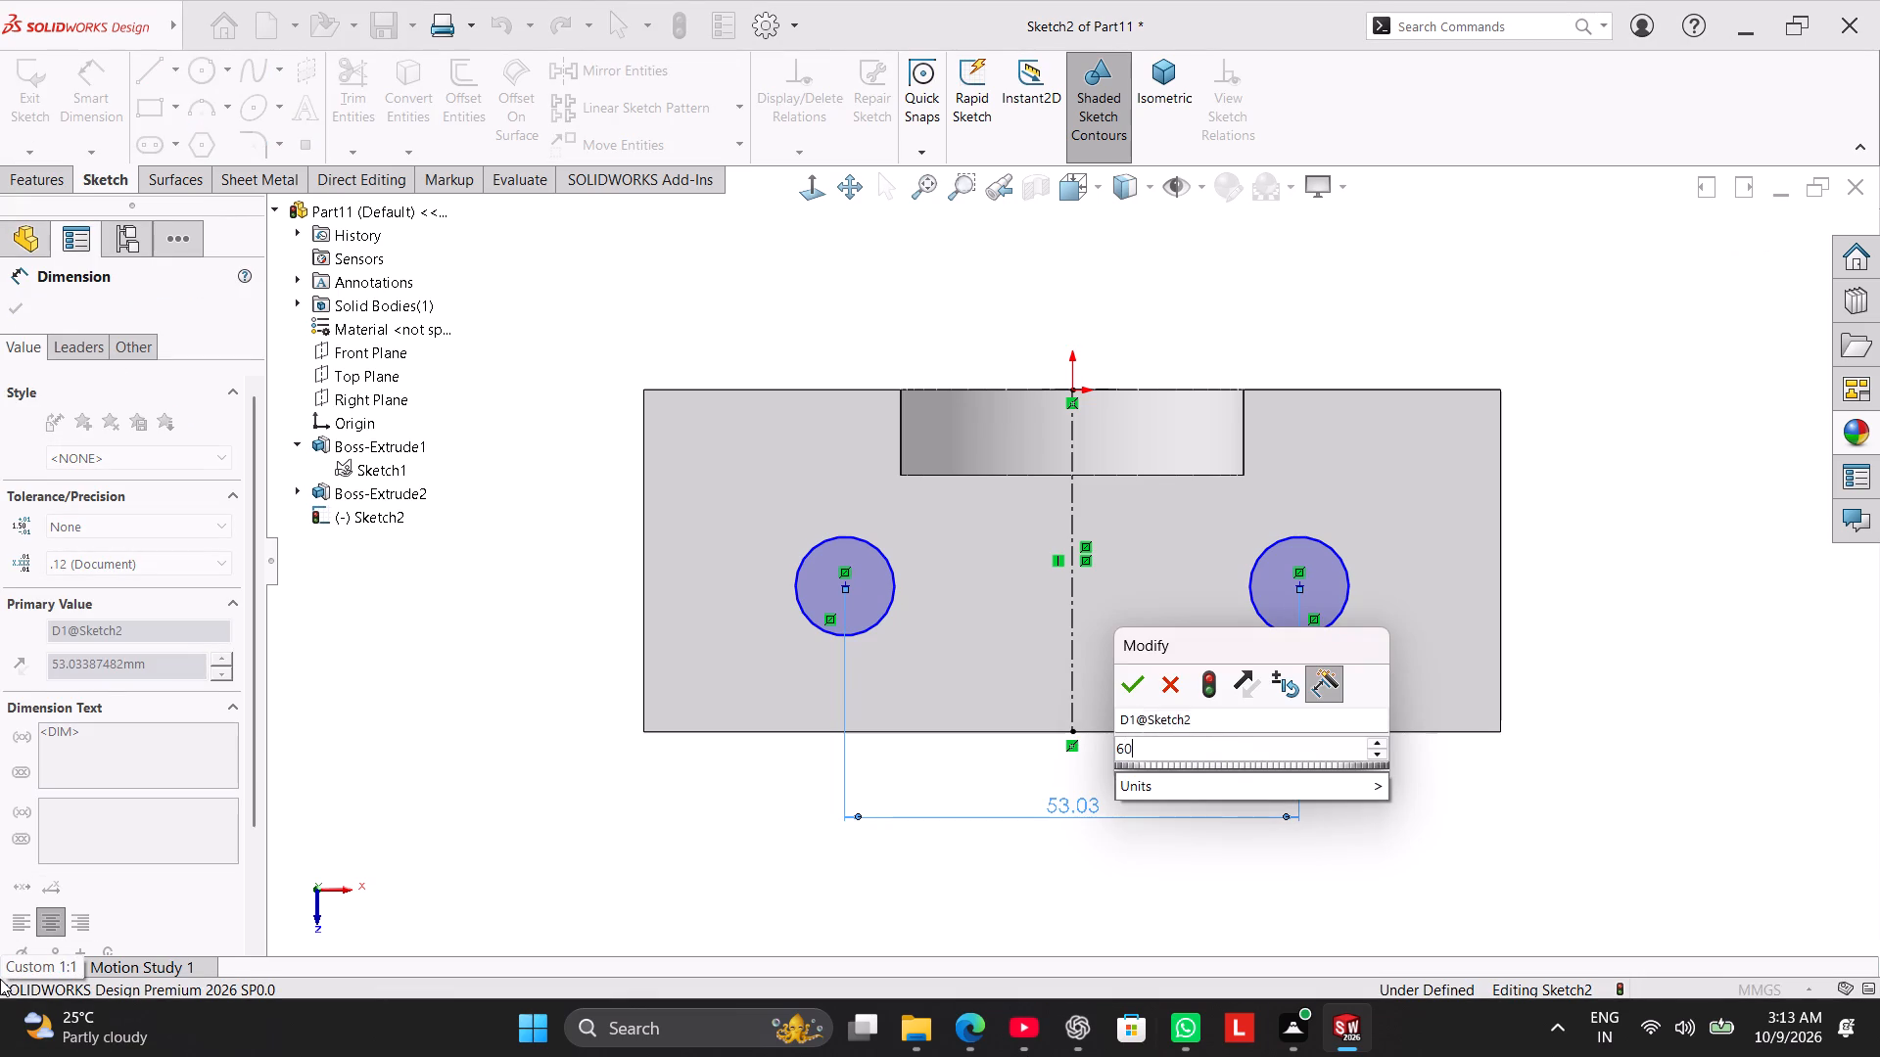
pyautogui.press('Return')
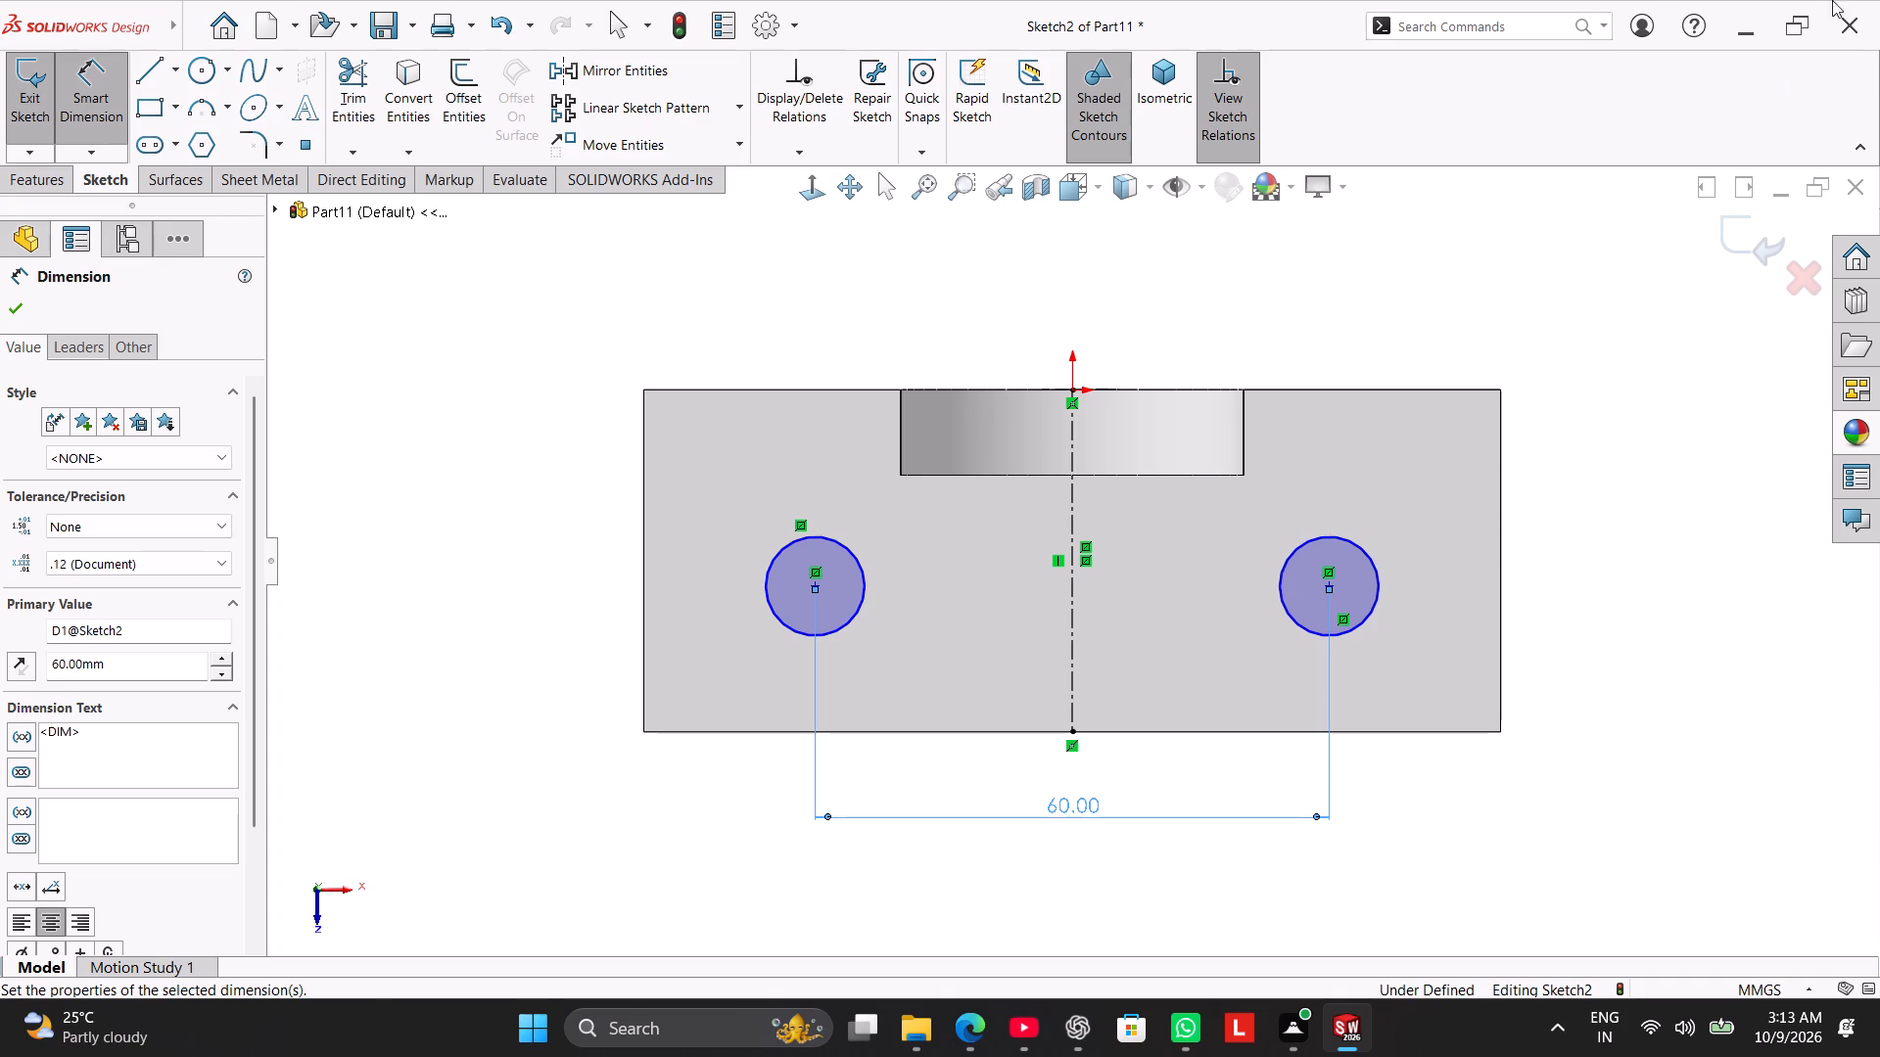
# Dimension the diameter of the circle on the negative X side and set it to 10 mm.
pyautogui.click(777, 554)
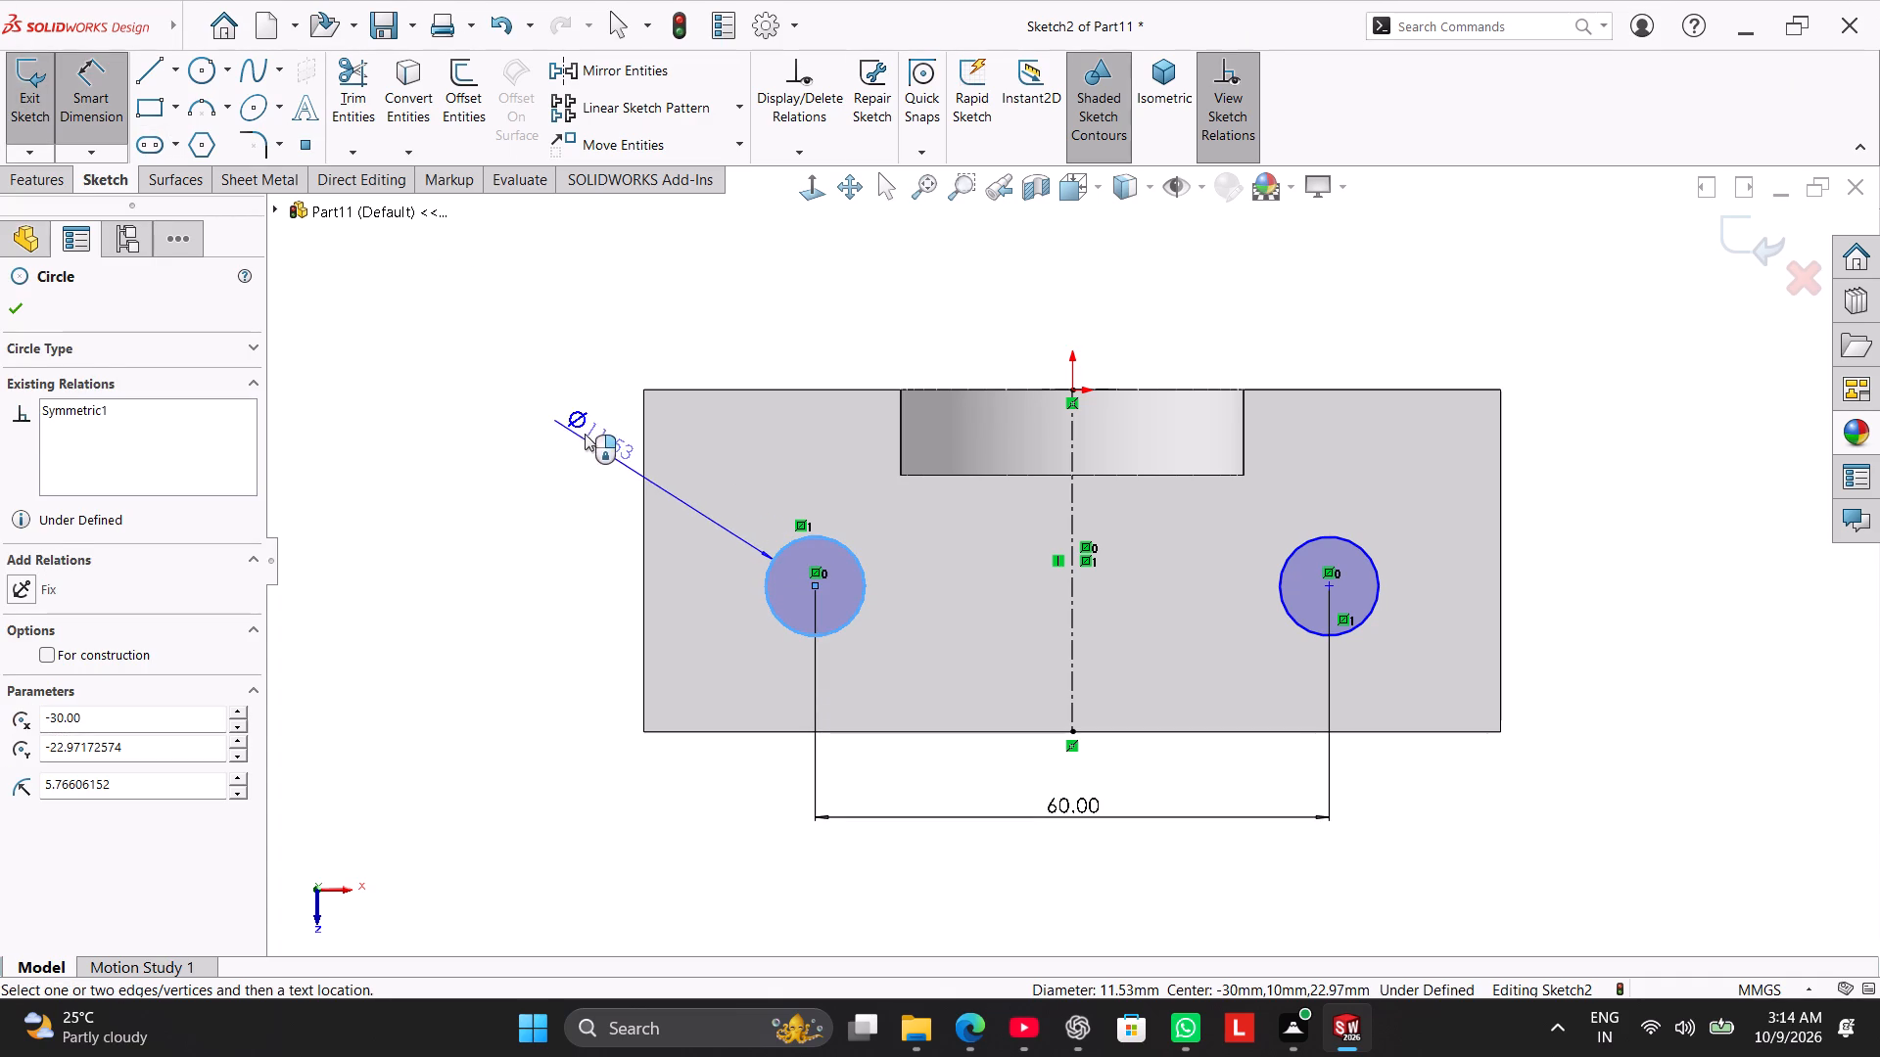
pyautogui.click(585, 434)
pyautogui.write('10')
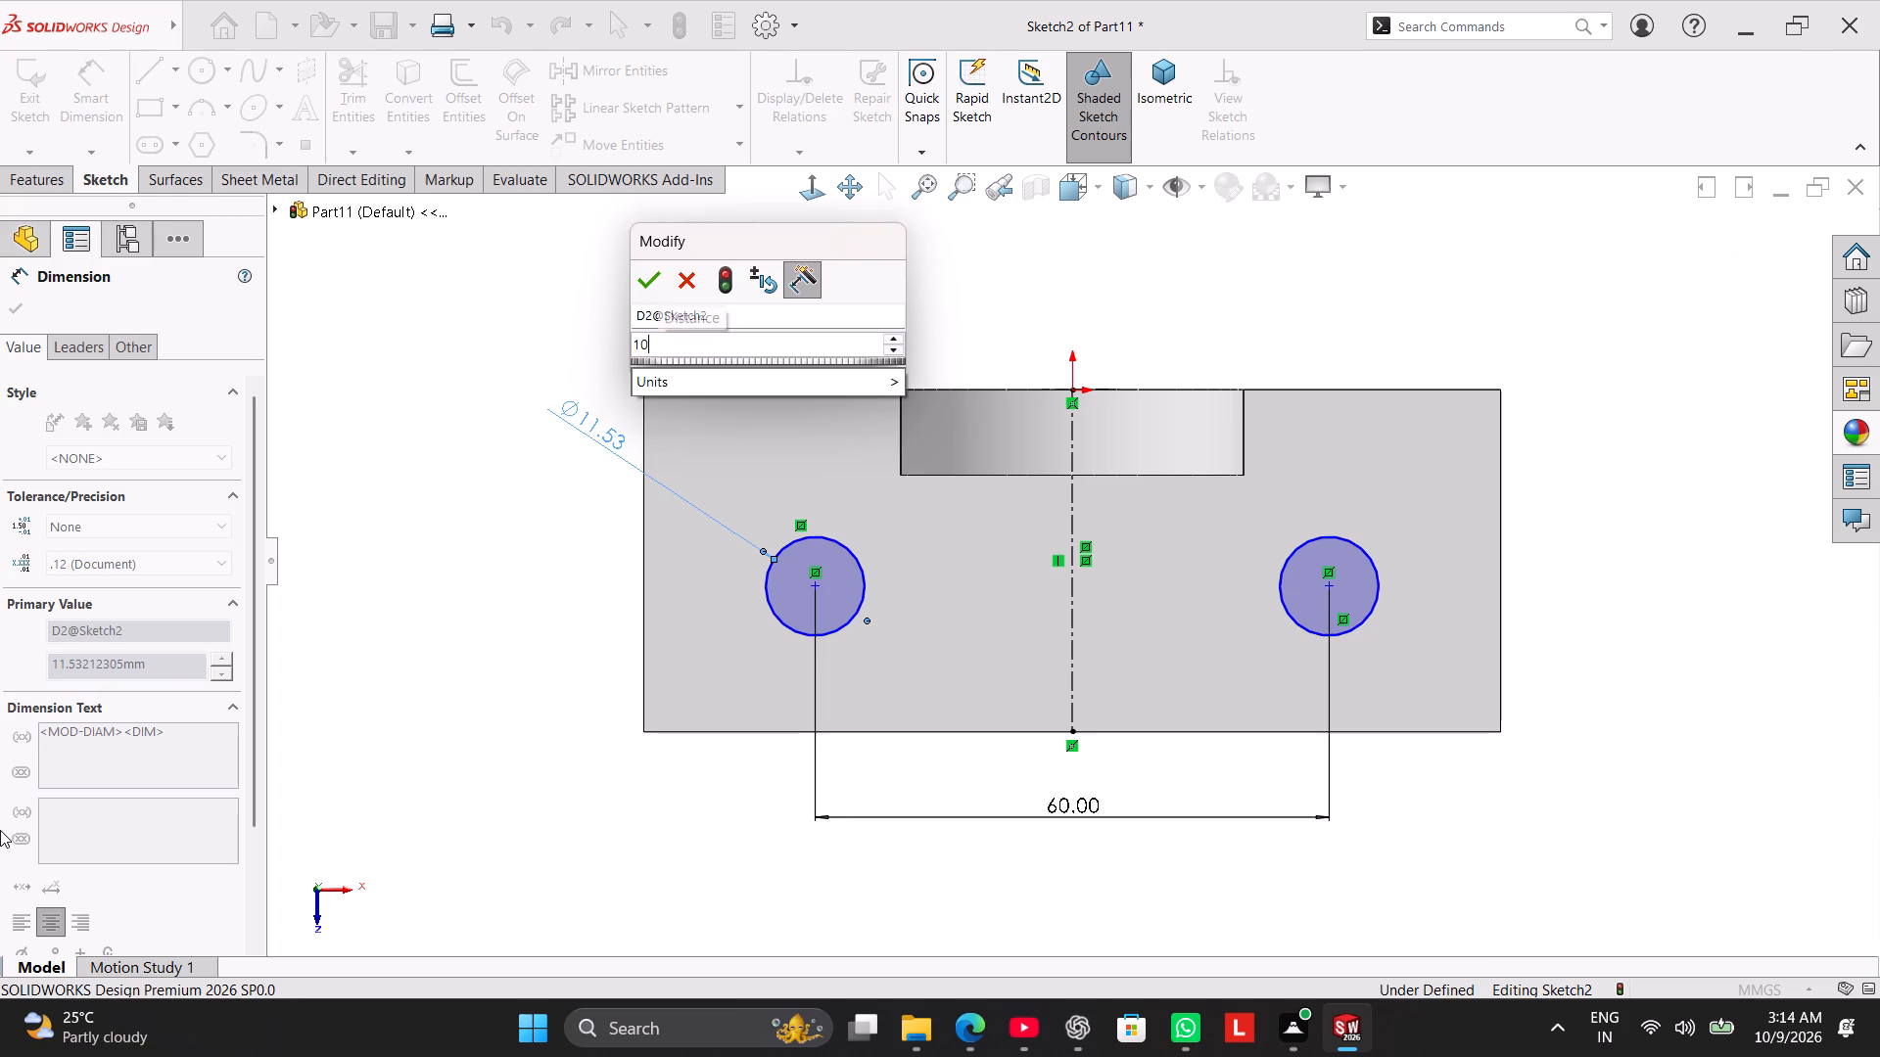
pyautogui.press('Return')
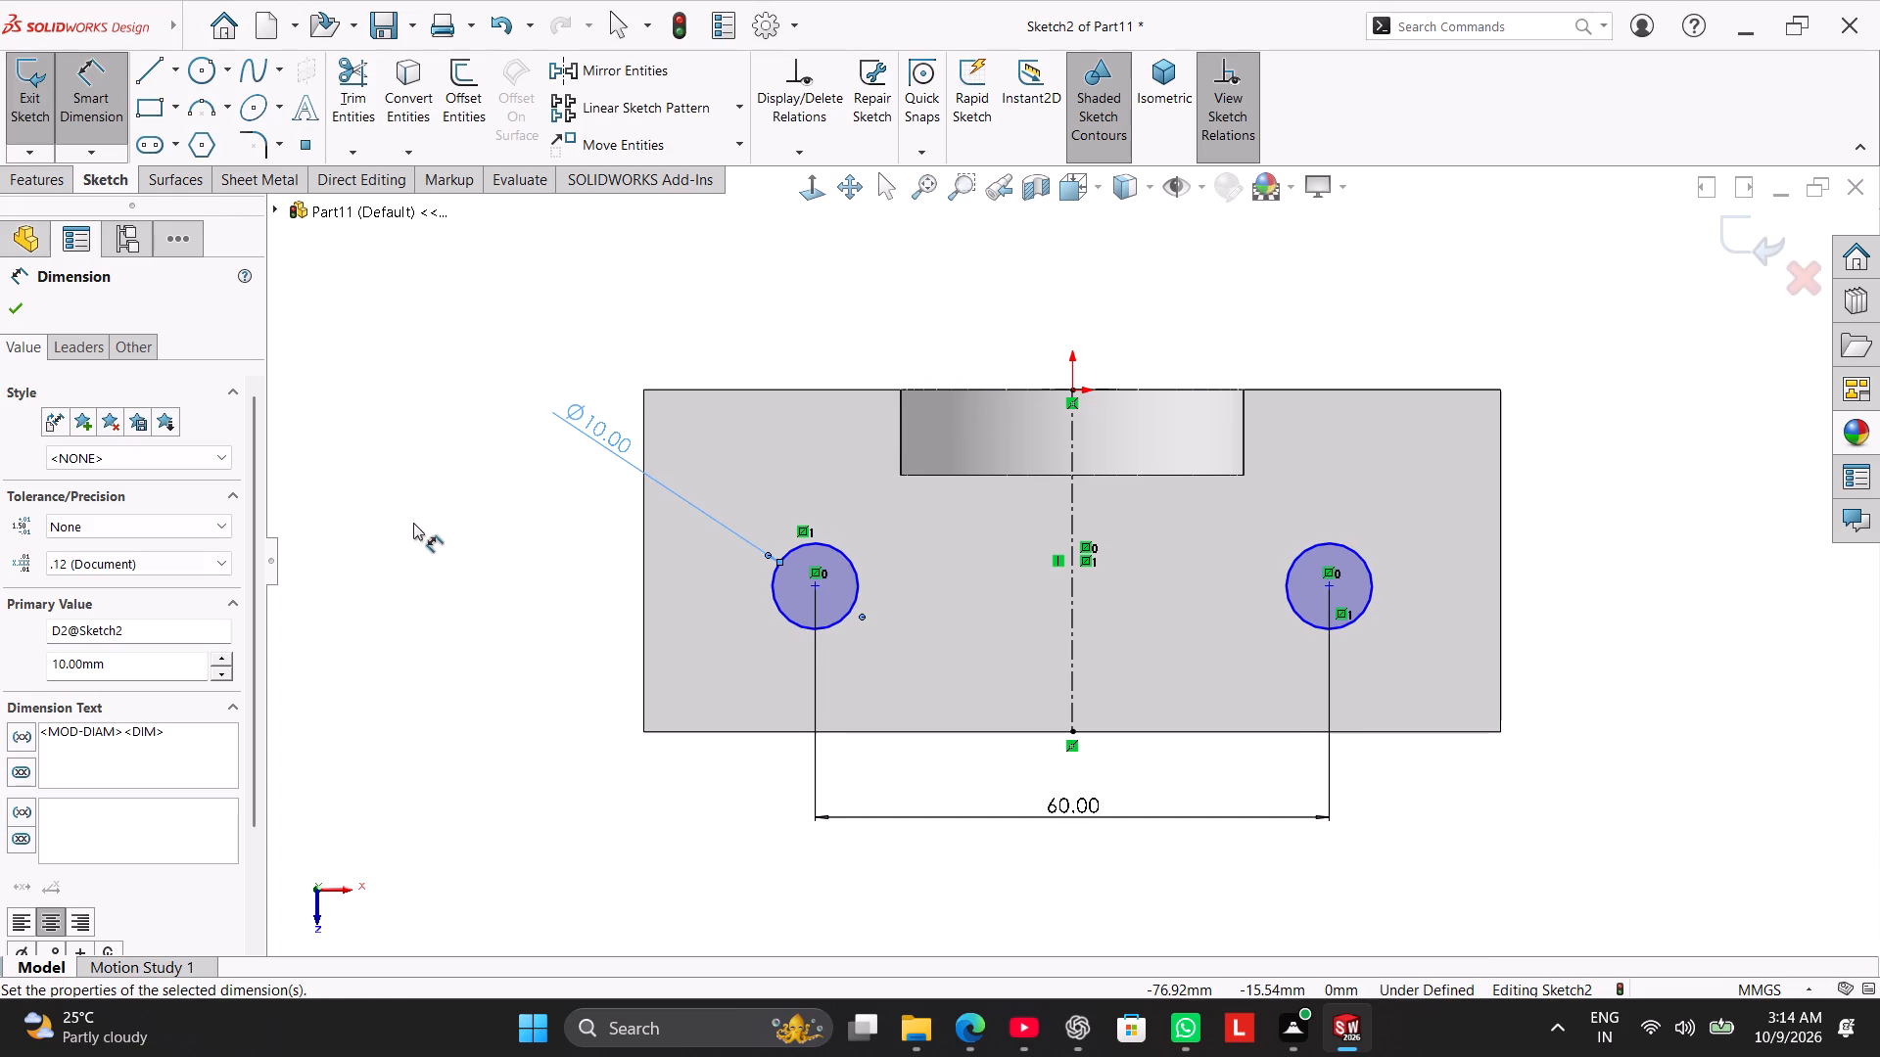
pyautogui.rightClick(413, 523)
pyautogui.click(451, 582)
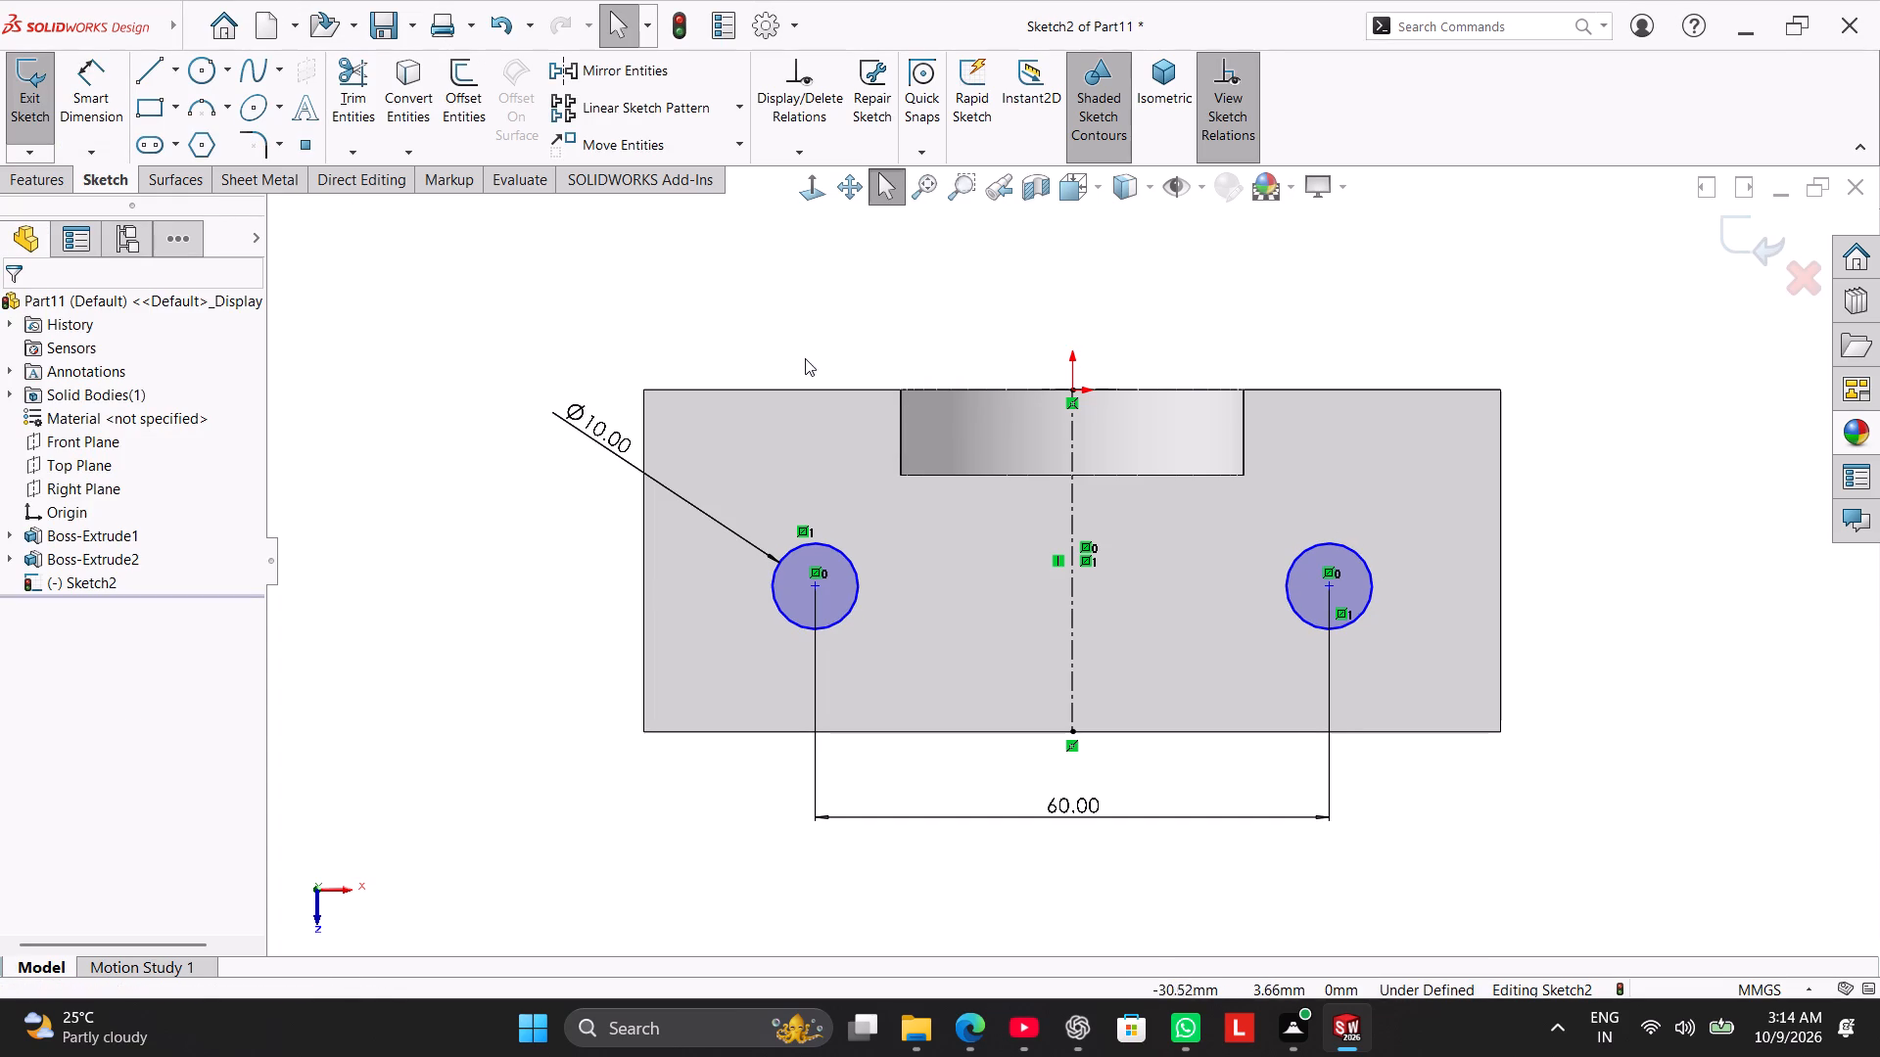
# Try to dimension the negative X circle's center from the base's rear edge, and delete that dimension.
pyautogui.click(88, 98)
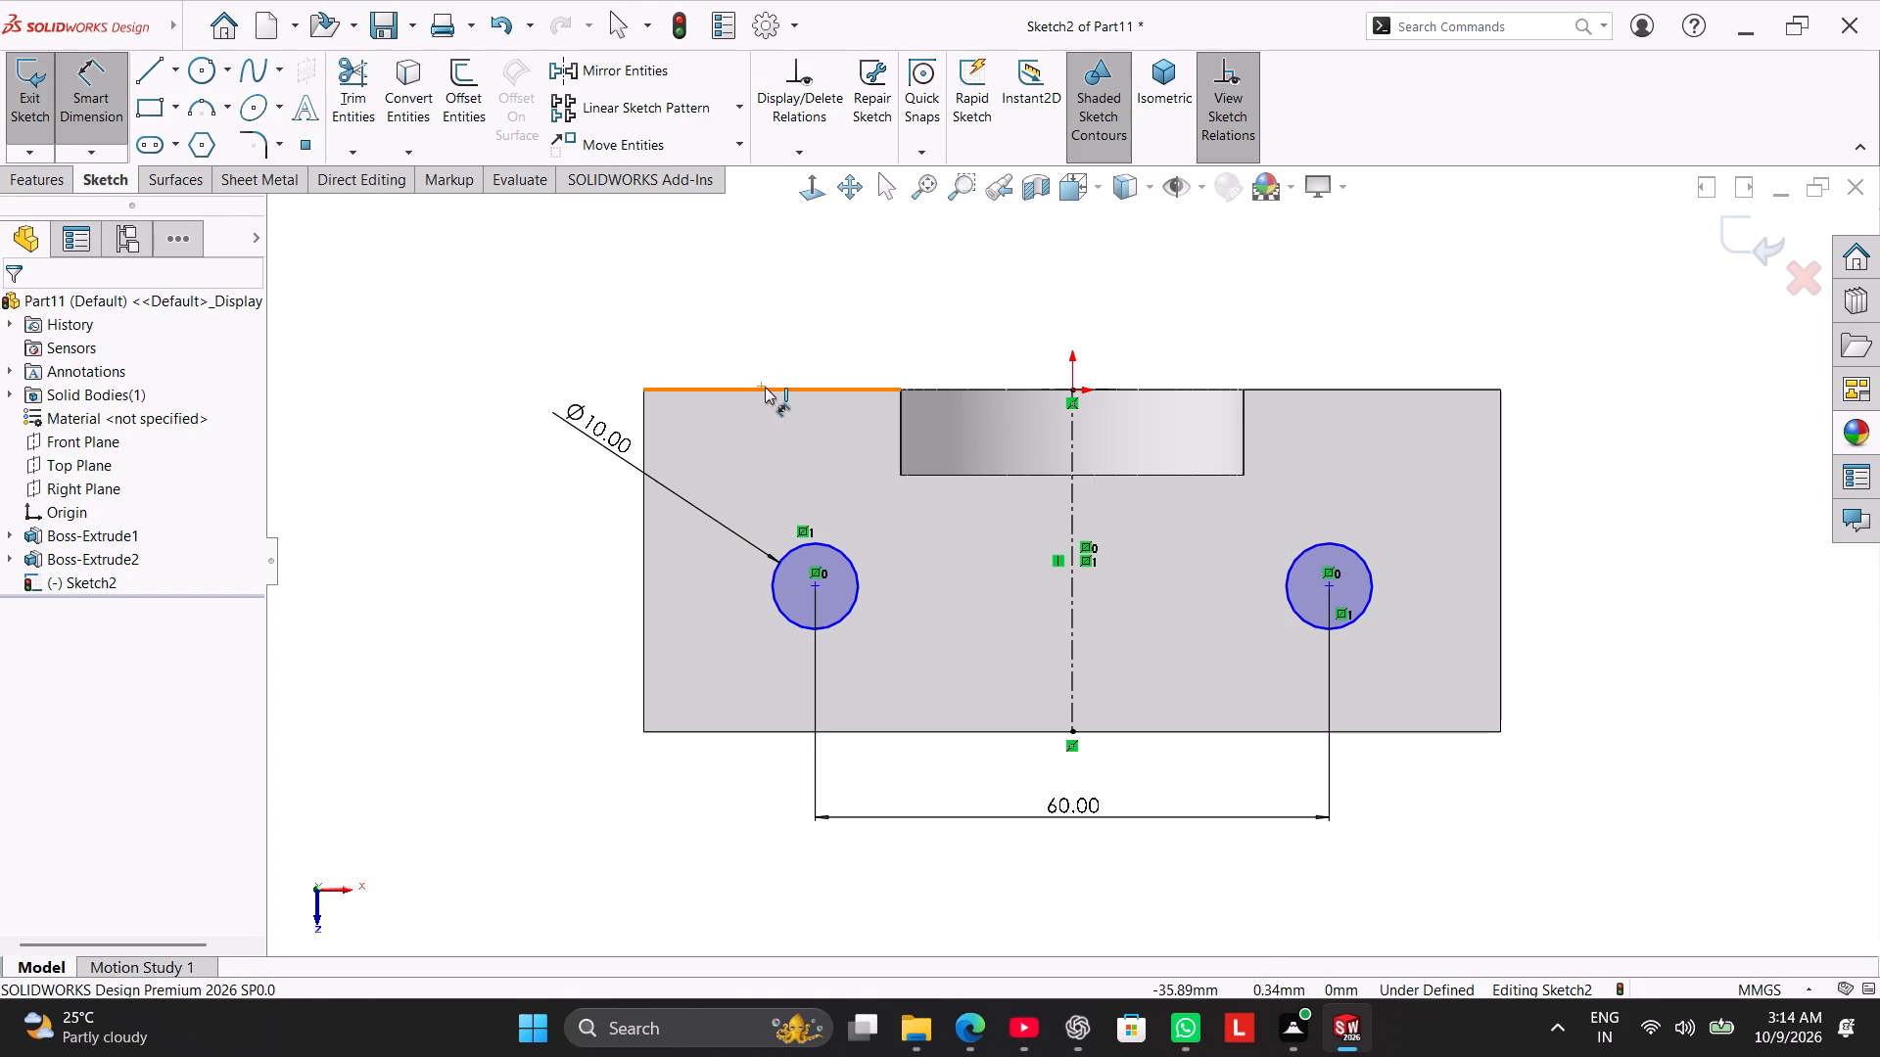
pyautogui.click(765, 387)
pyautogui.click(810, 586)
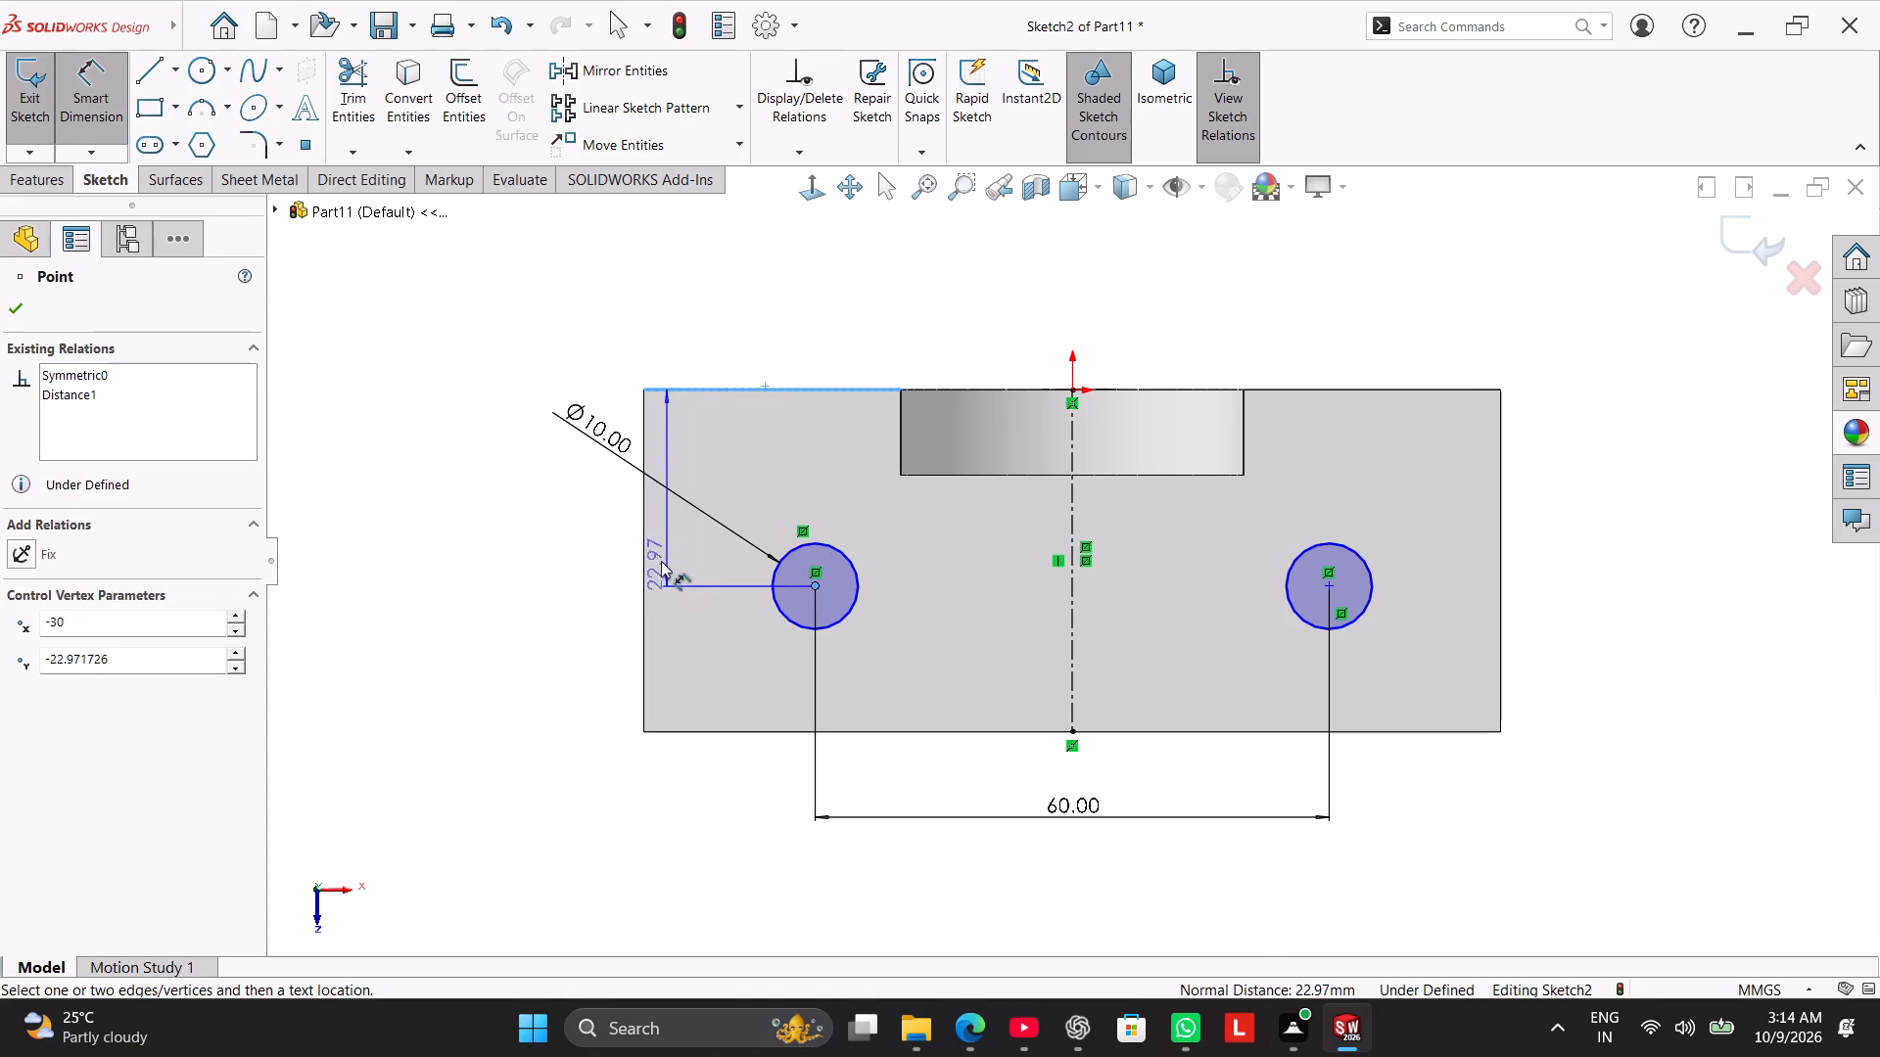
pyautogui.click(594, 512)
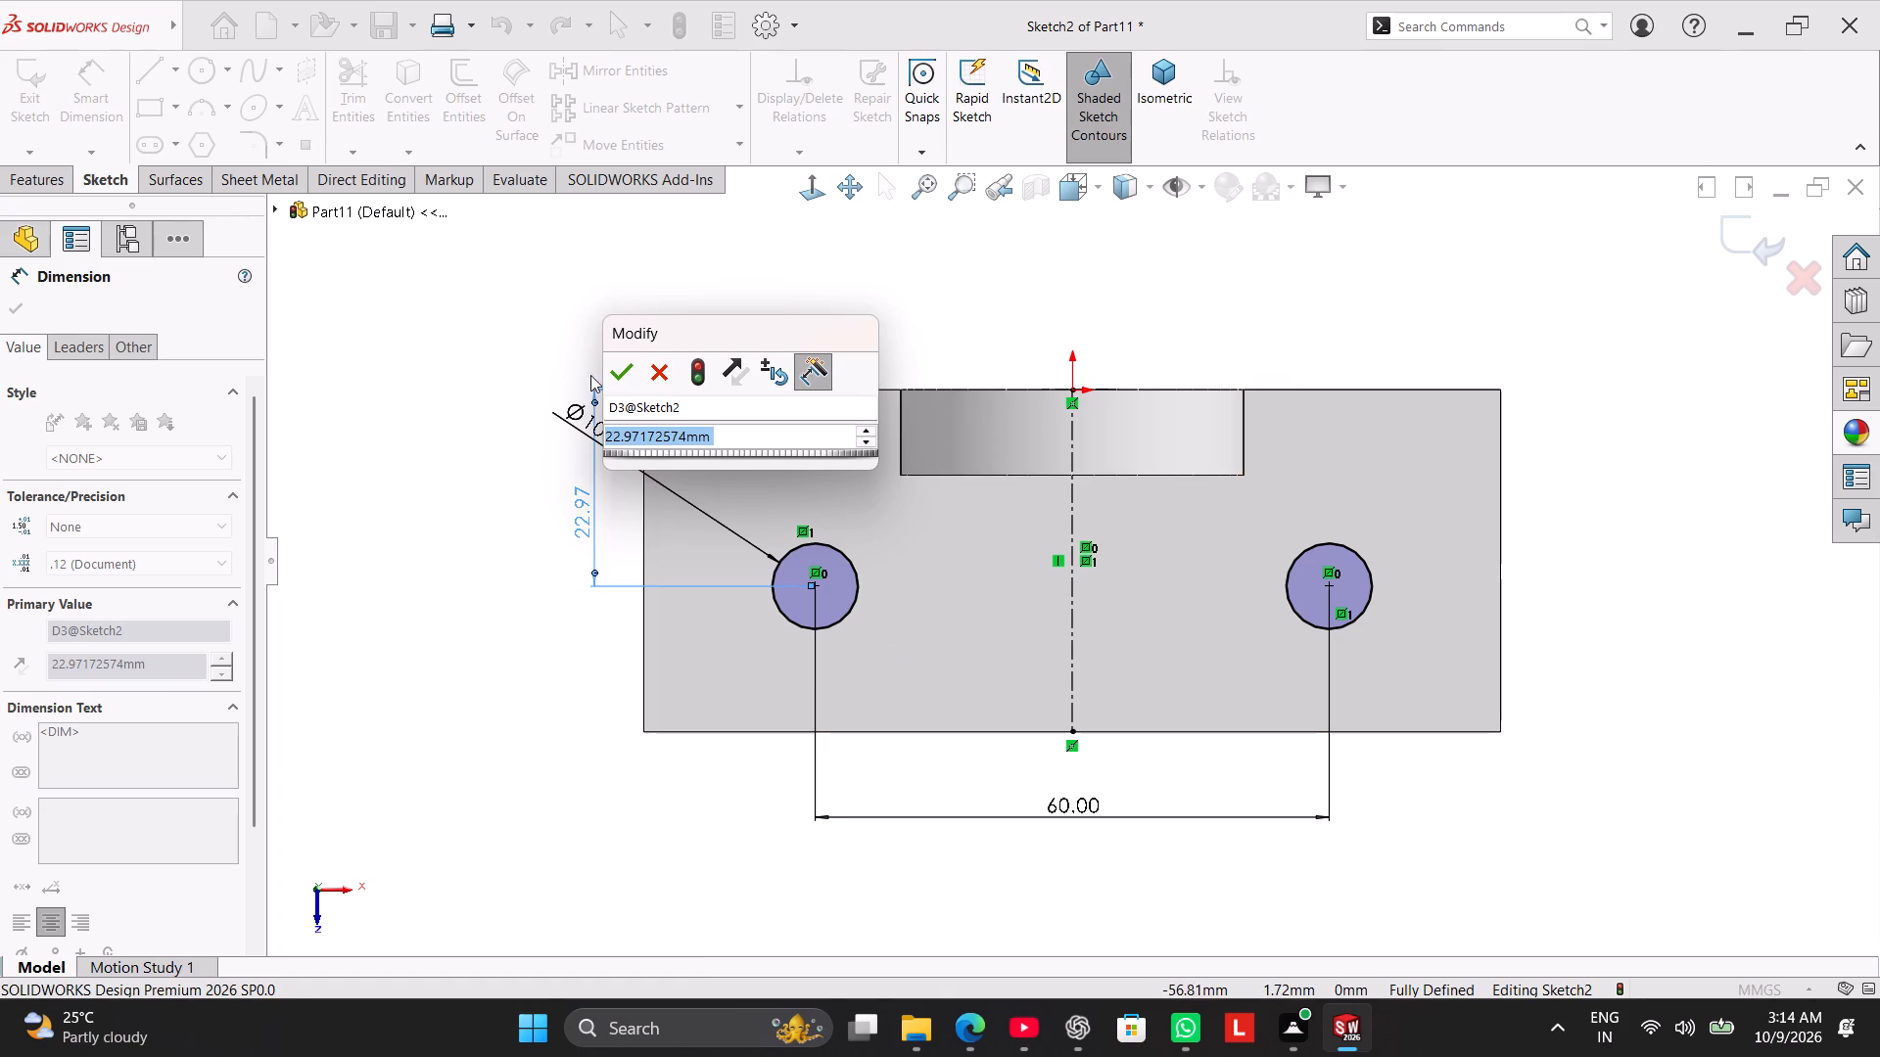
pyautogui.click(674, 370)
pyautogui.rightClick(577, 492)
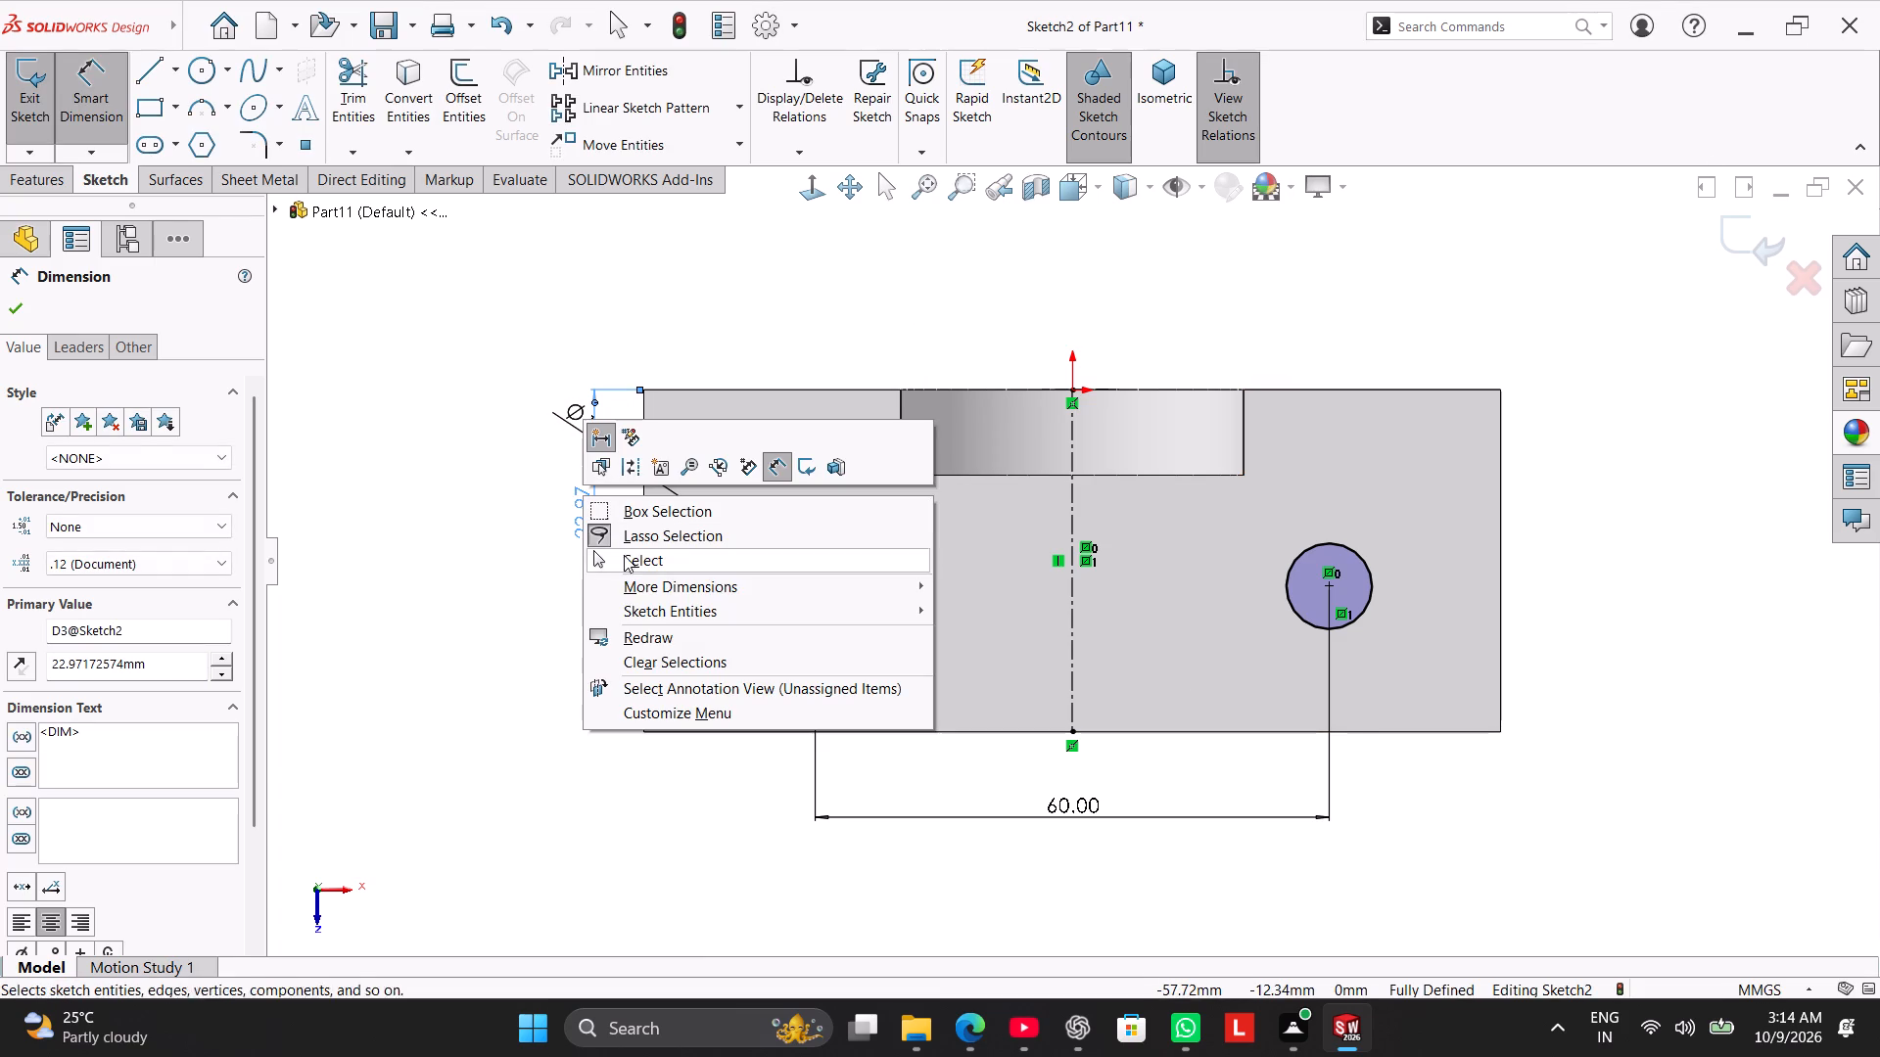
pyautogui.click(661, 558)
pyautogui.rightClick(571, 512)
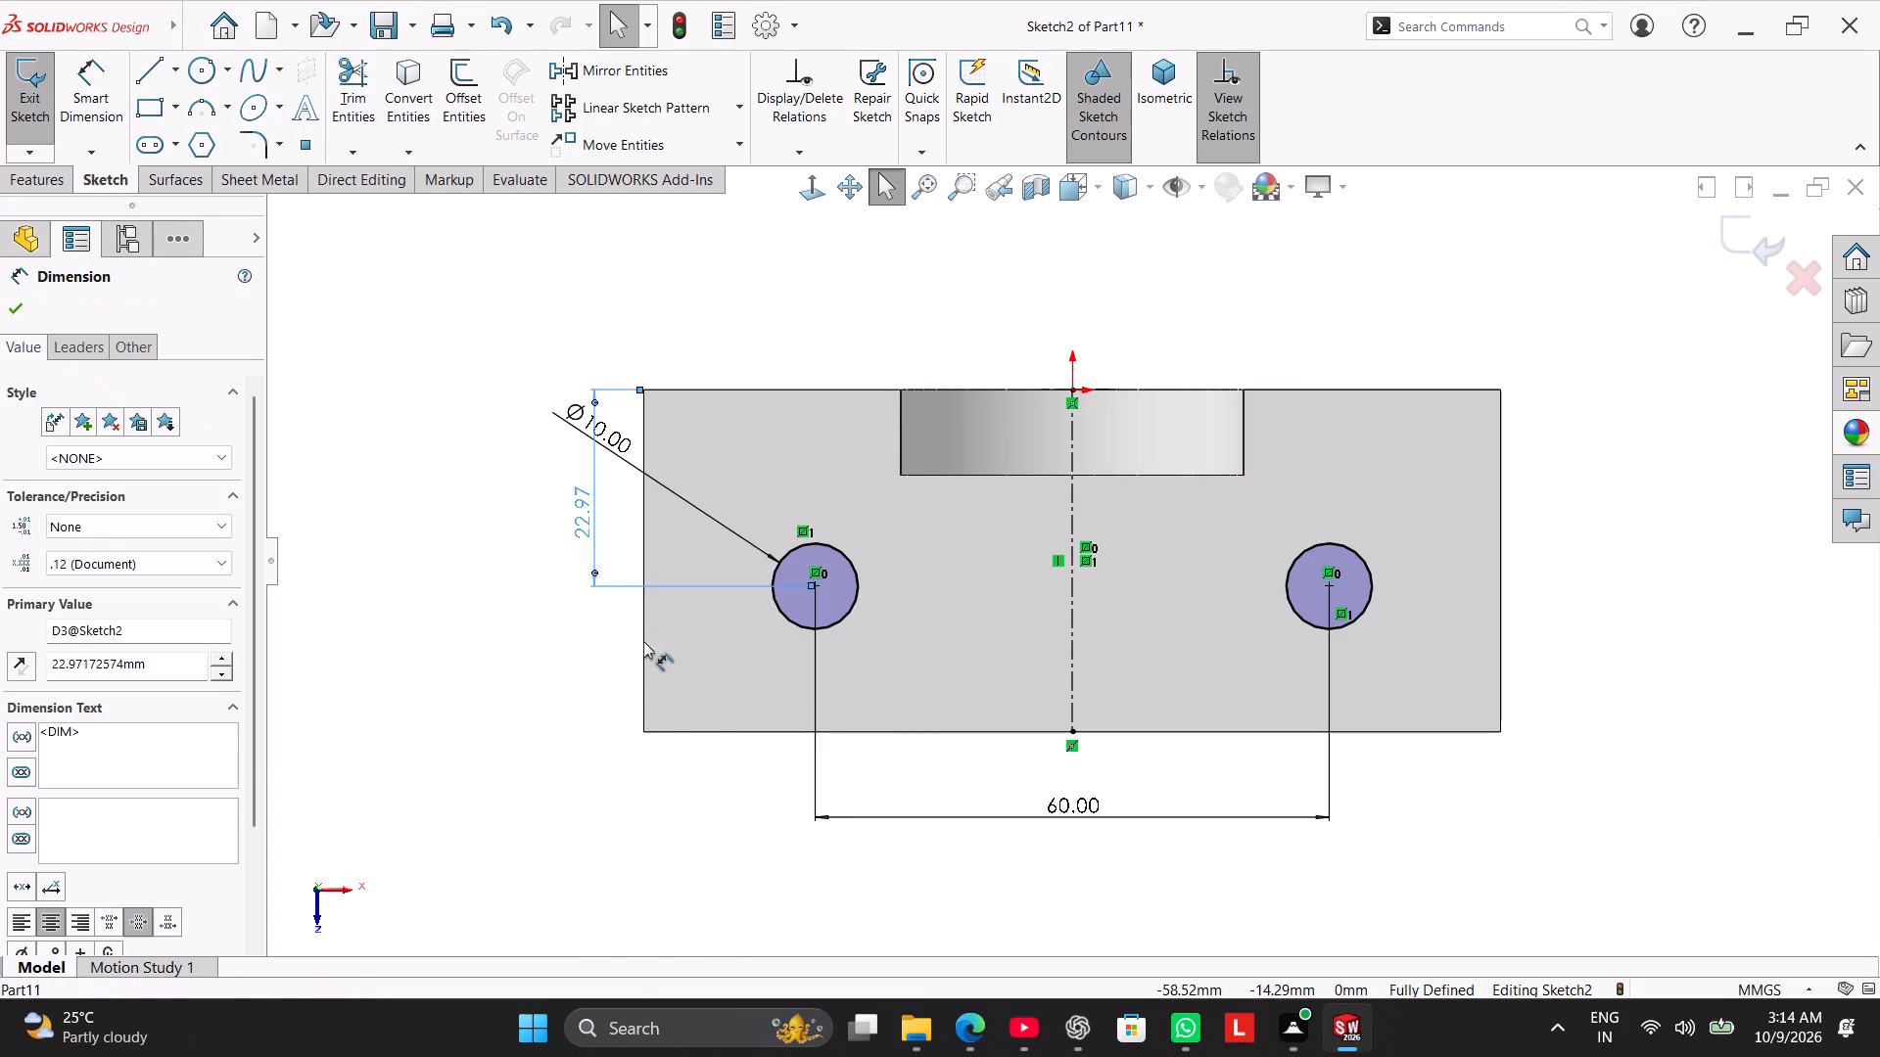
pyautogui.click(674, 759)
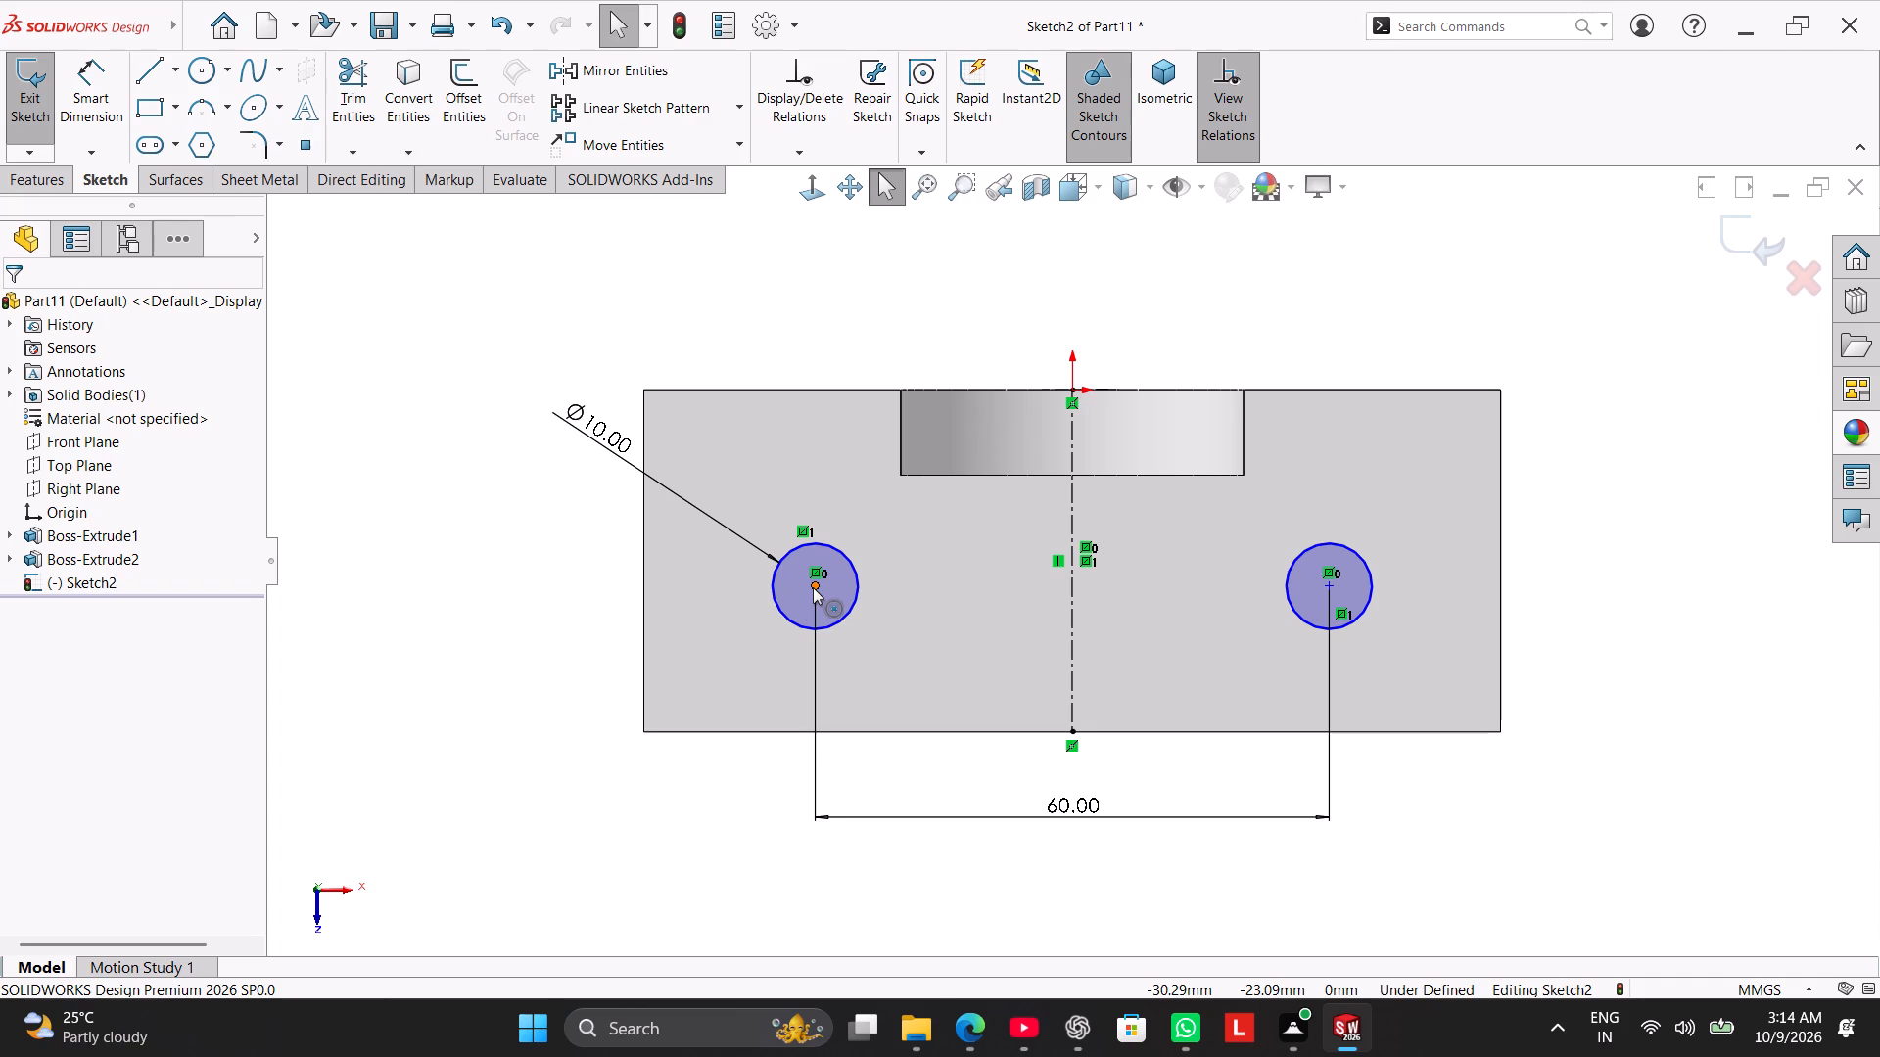
# Add a Horizontal relation between the negative X circle's center and the midpoint of the base's adjacent short edge.
pyautogui.keyDown('ctrl'); pyautogui.click(813, 582); pyautogui.keyUp('ctrl')
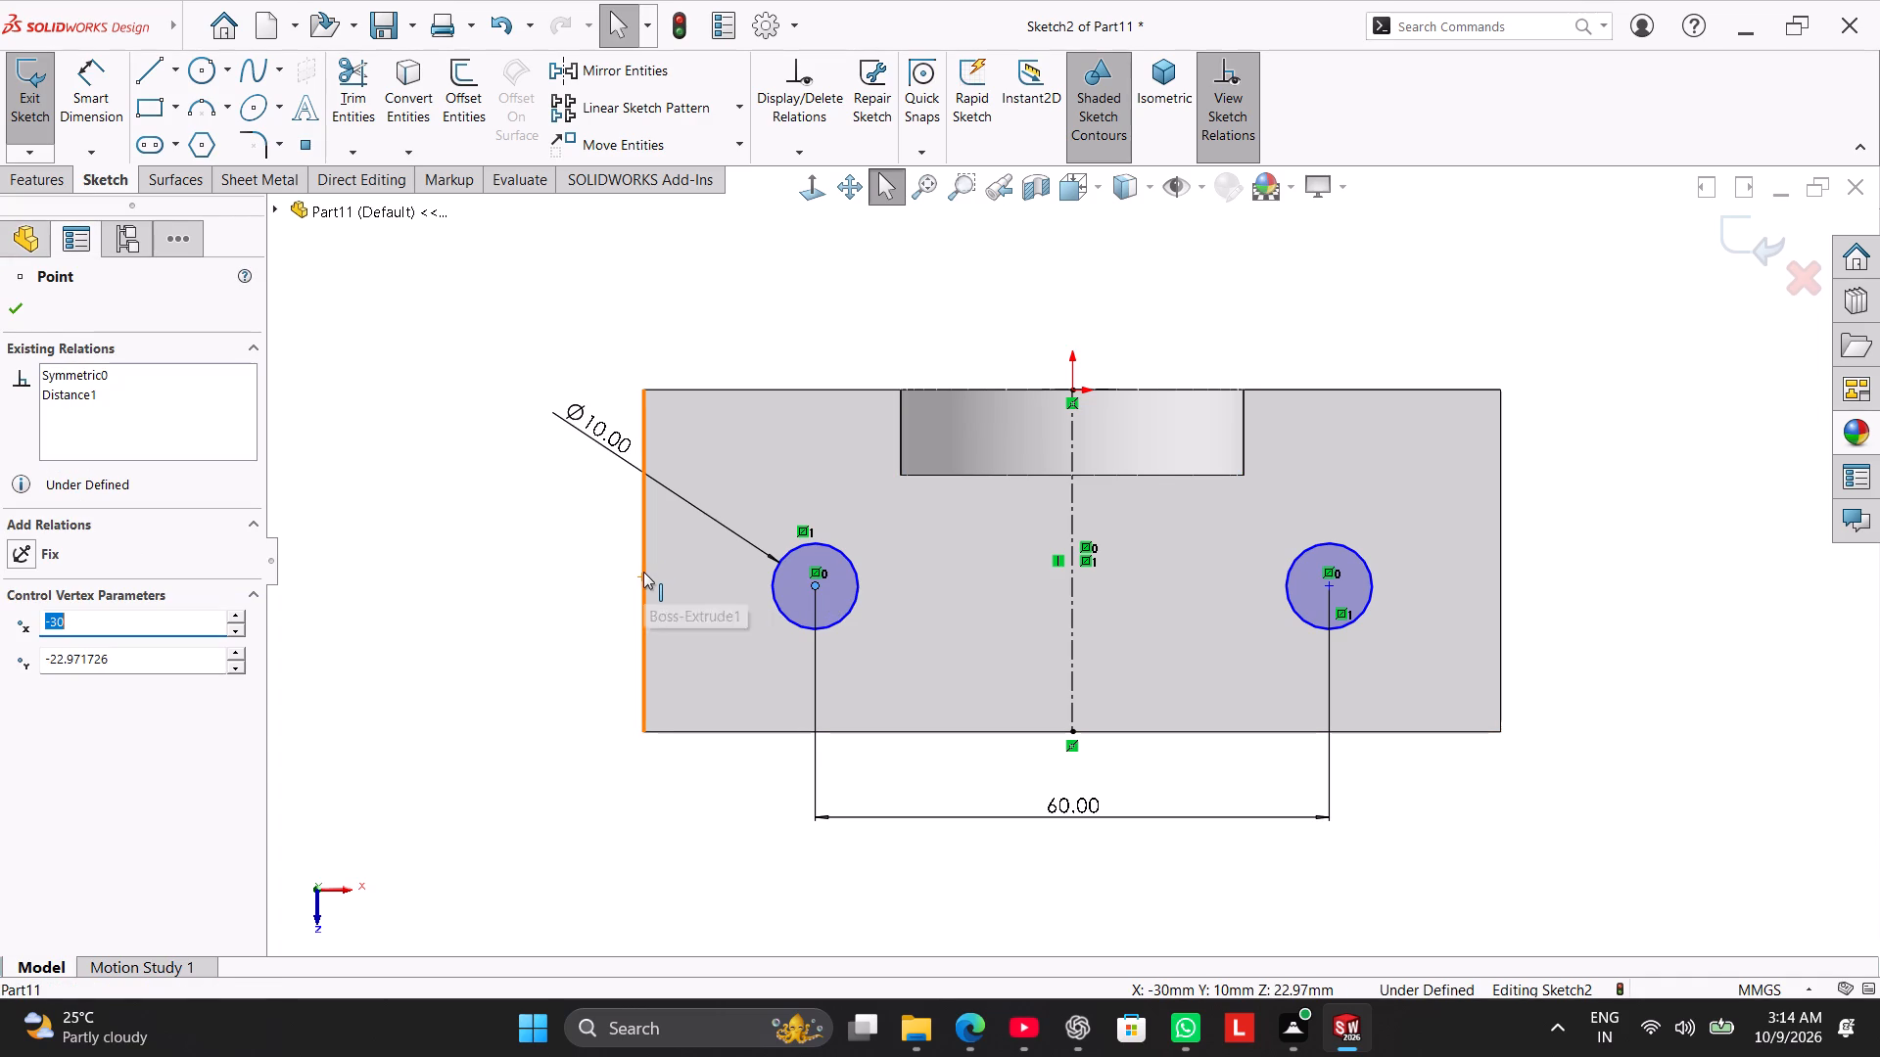
pyautogui.click(581, 579)
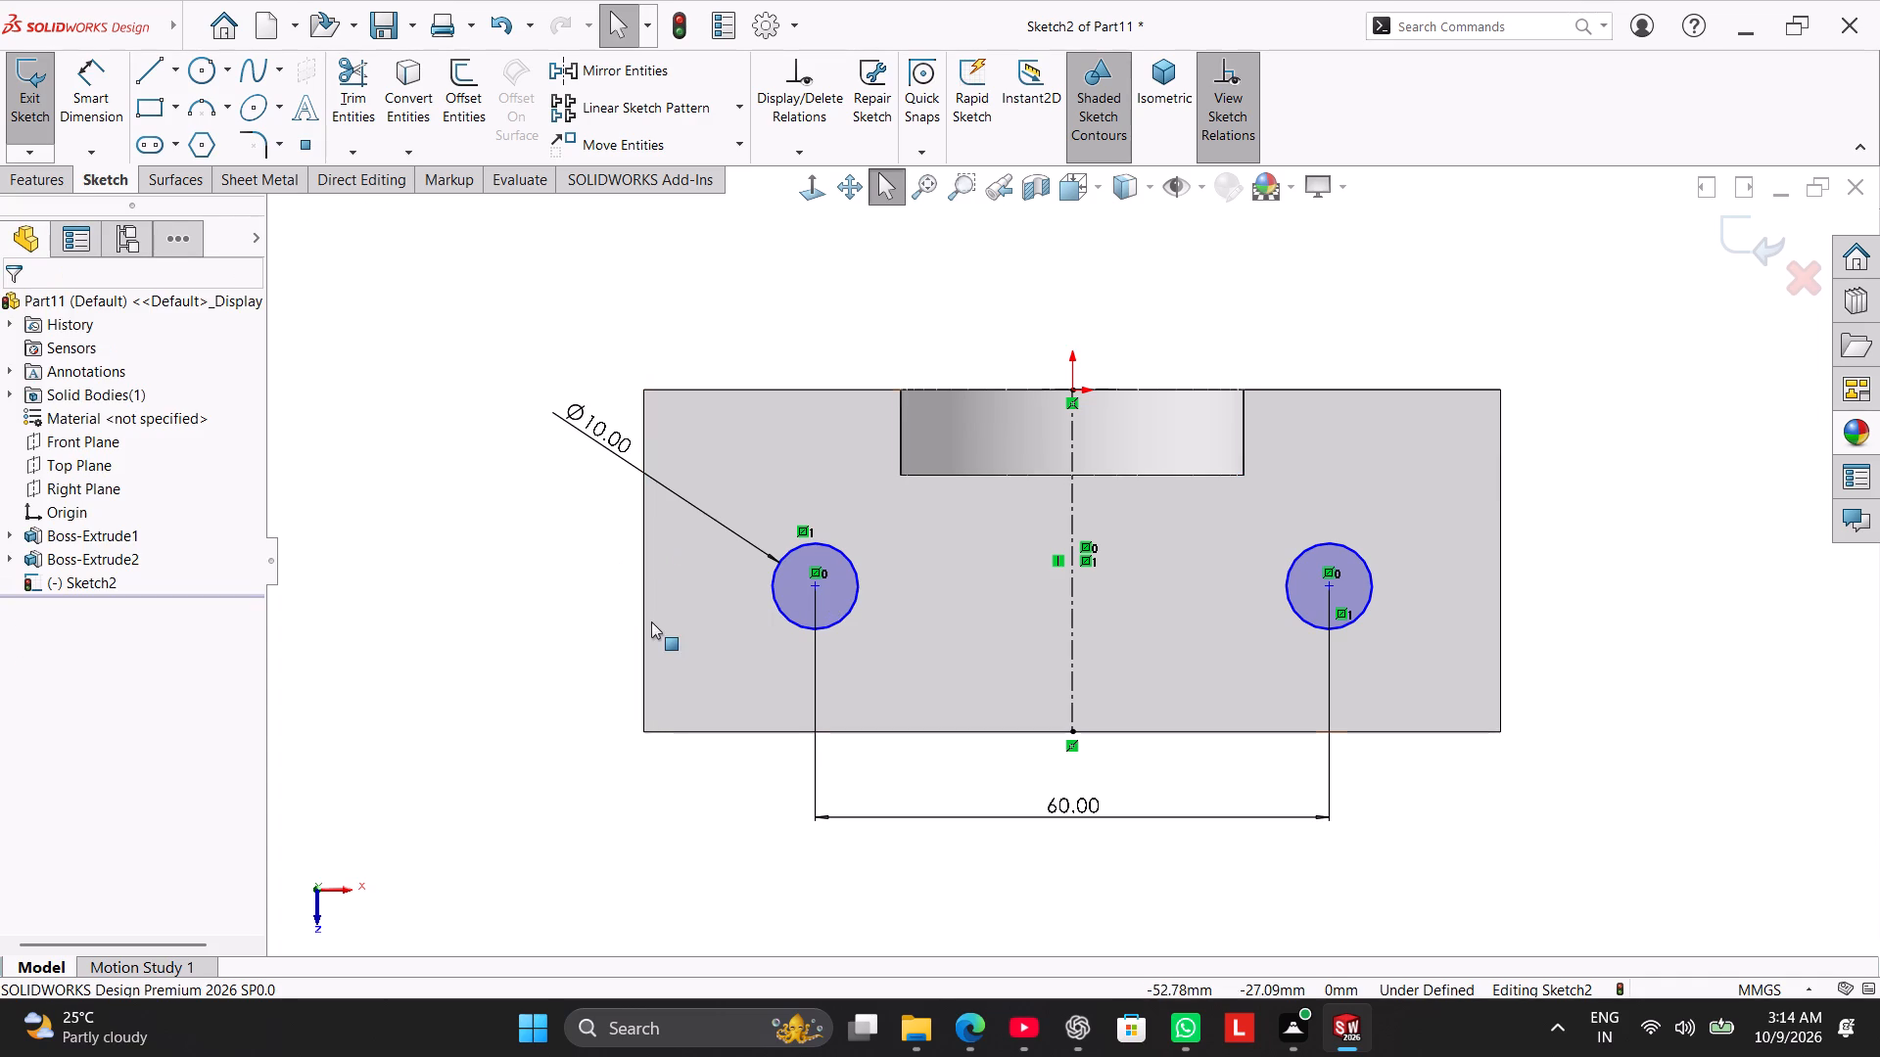
pyautogui.keyDown('ctrl'); pyautogui.click(643, 560); pyautogui.keyUp('ctrl')
pyautogui.keyDown('ctrl'); pyautogui.click(821, 586); pyautogui.keyUp('ctrl')
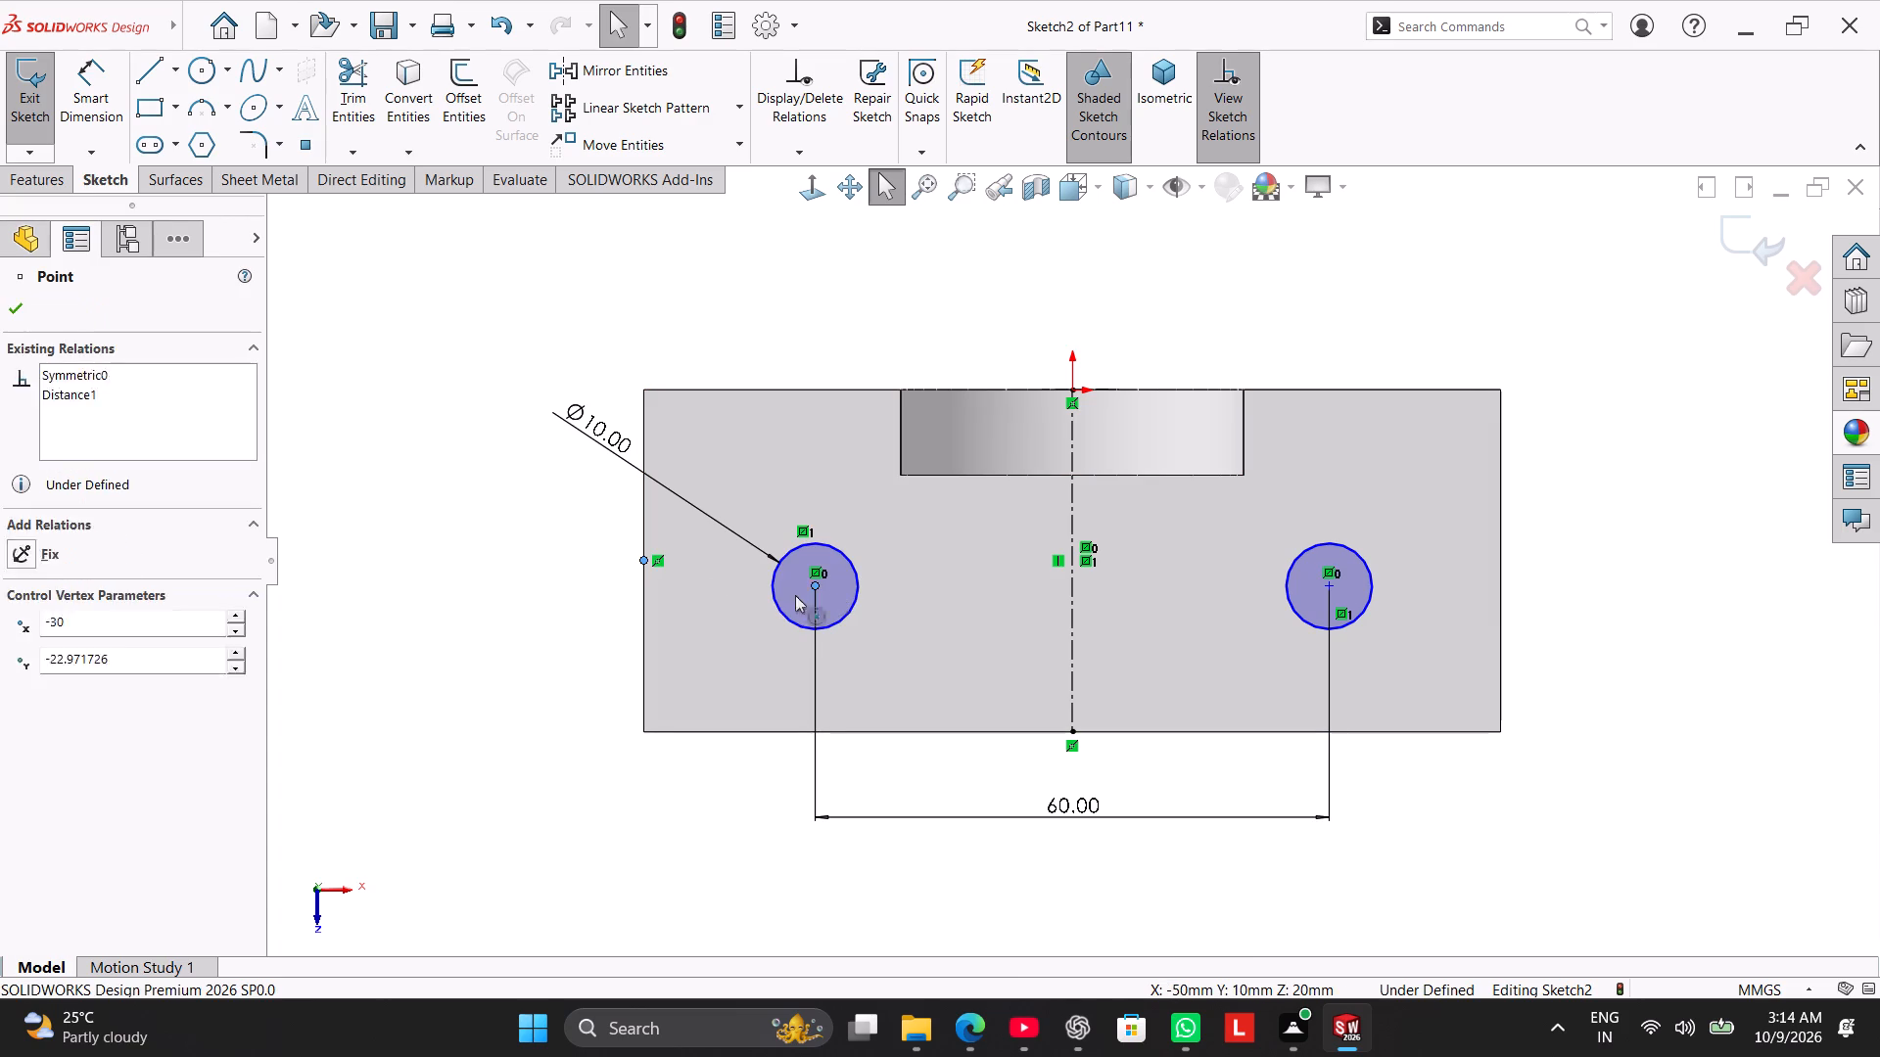
pyautogui.click(94, 651)
pyautogui.click(475, 613)
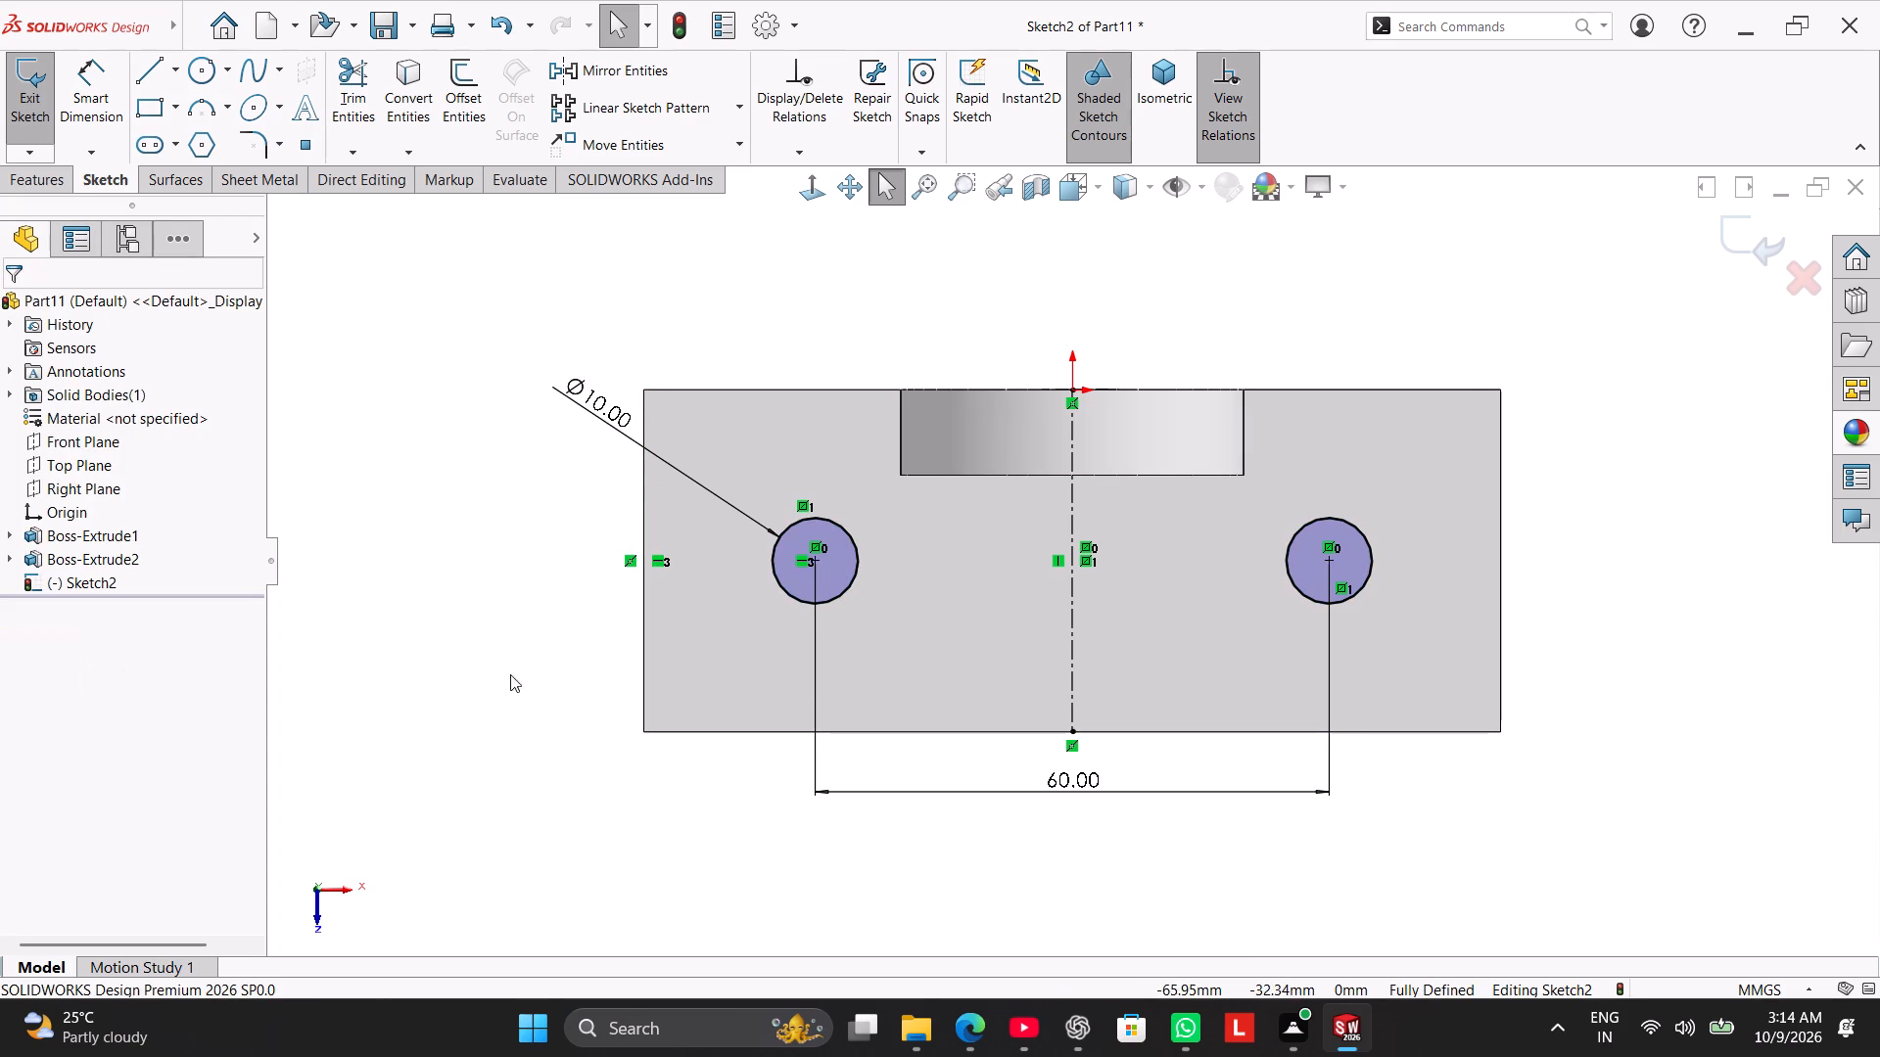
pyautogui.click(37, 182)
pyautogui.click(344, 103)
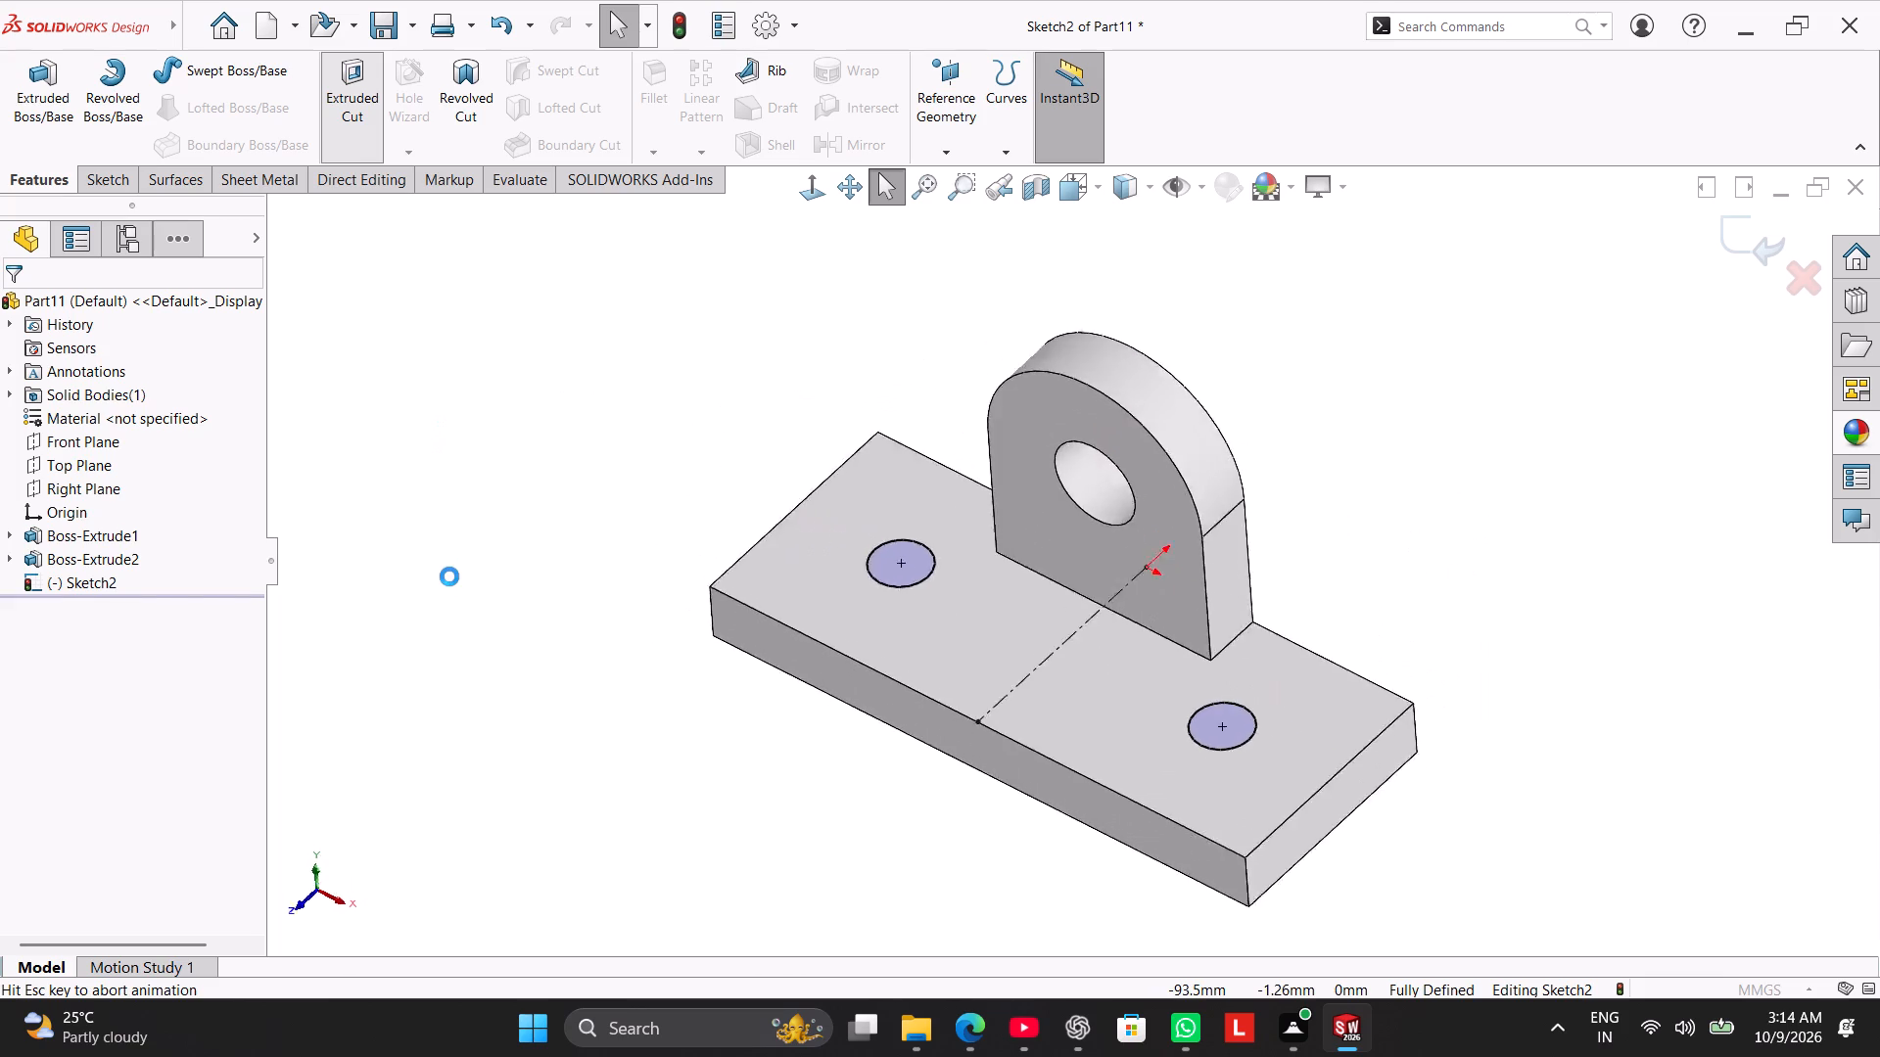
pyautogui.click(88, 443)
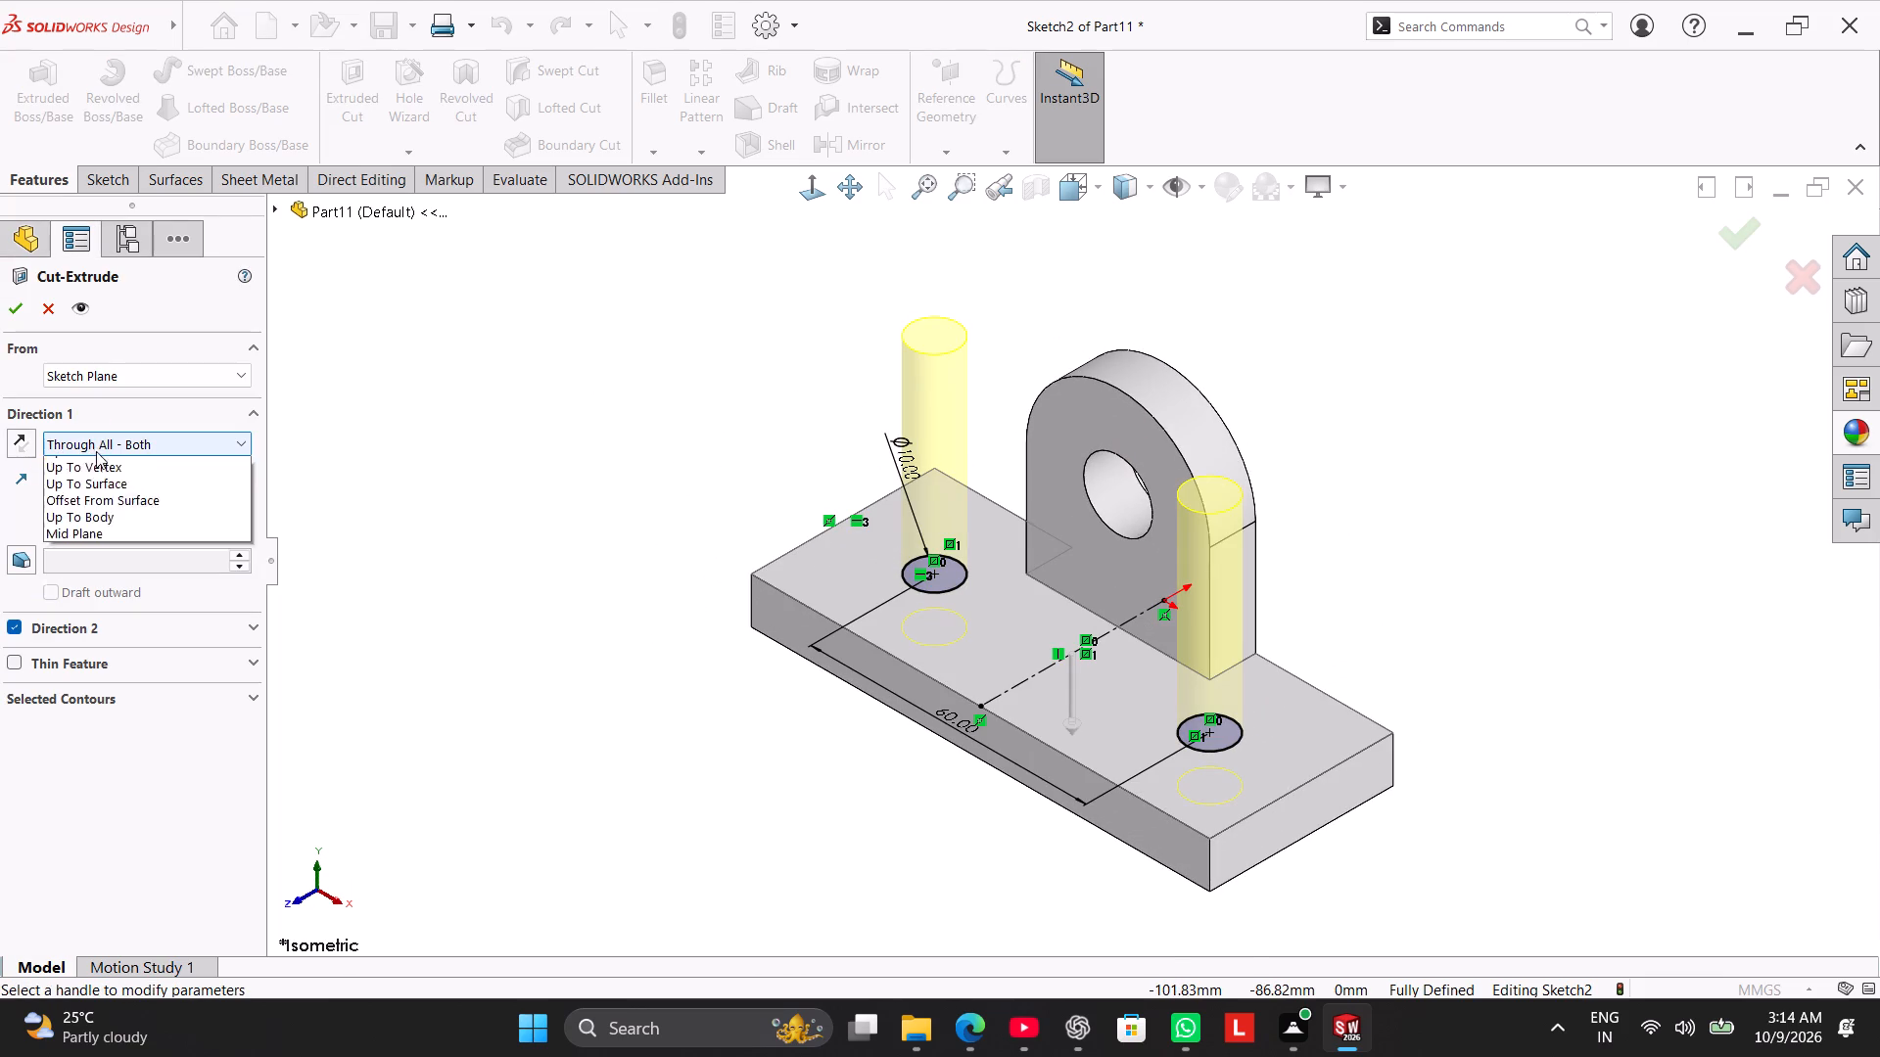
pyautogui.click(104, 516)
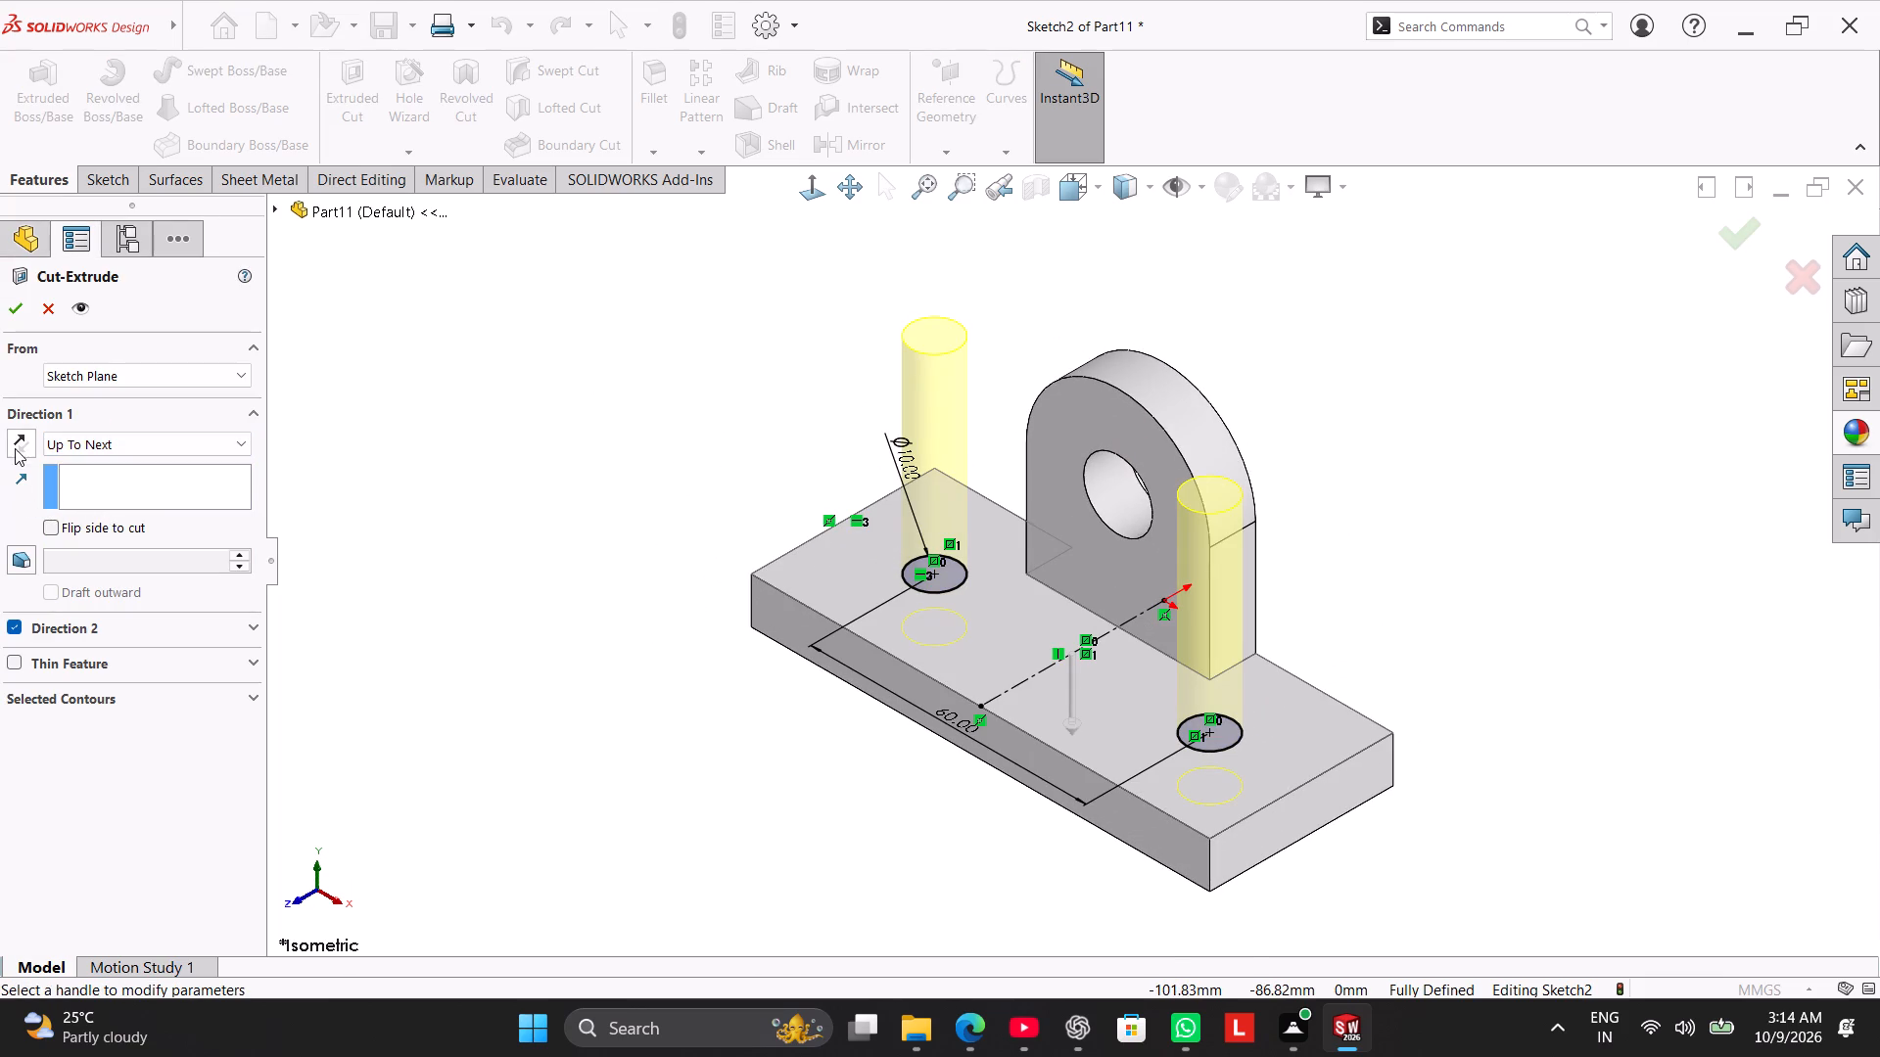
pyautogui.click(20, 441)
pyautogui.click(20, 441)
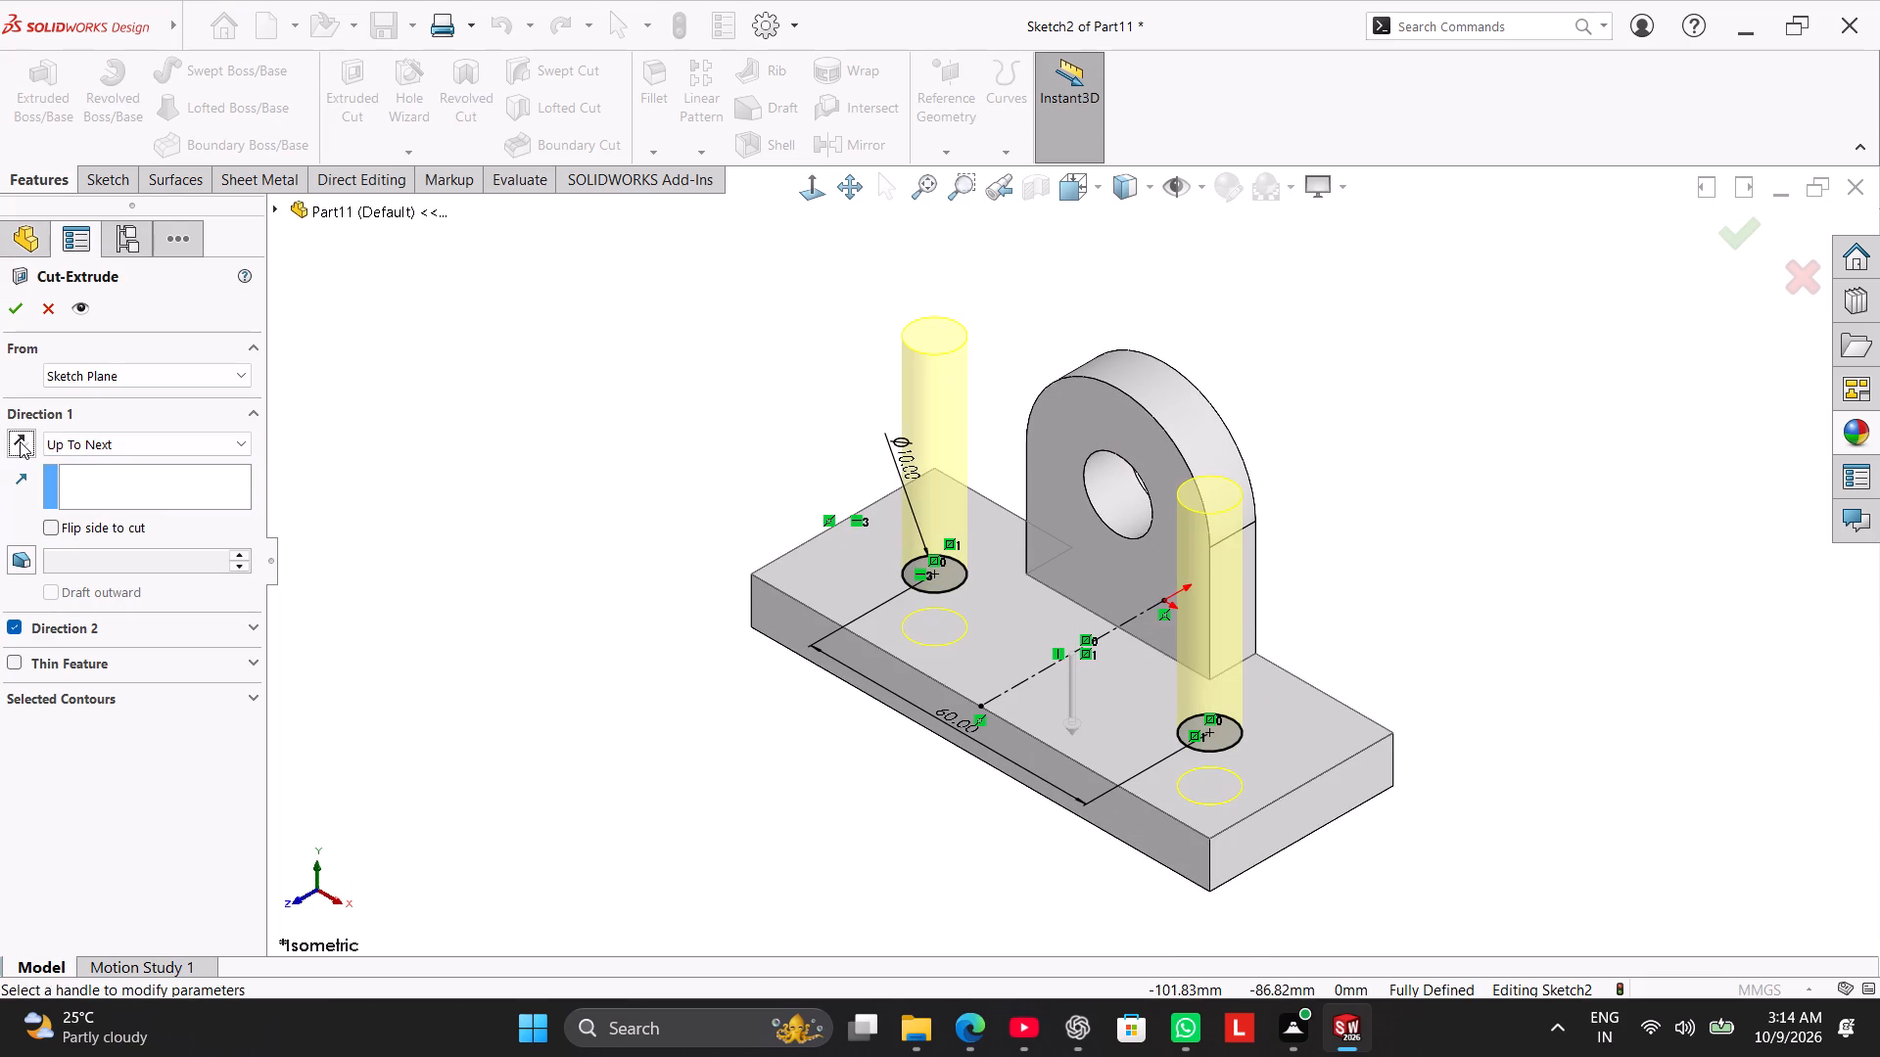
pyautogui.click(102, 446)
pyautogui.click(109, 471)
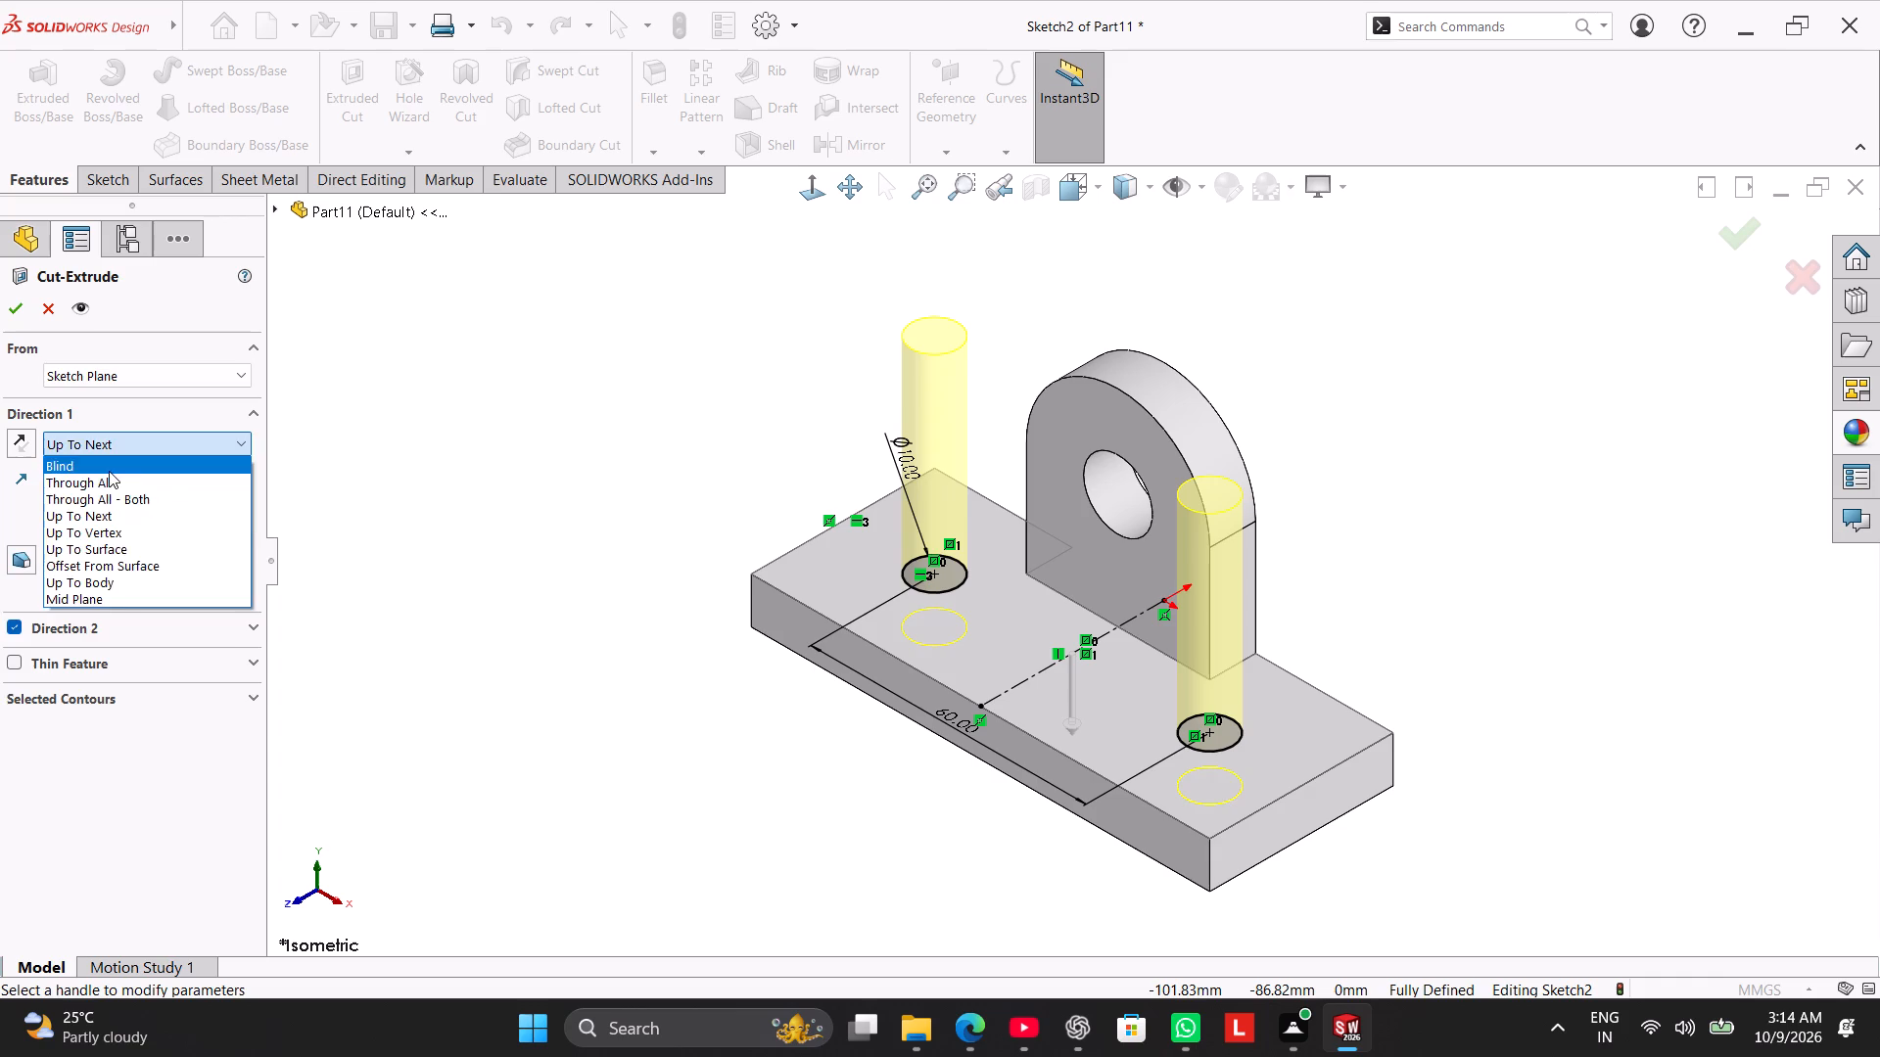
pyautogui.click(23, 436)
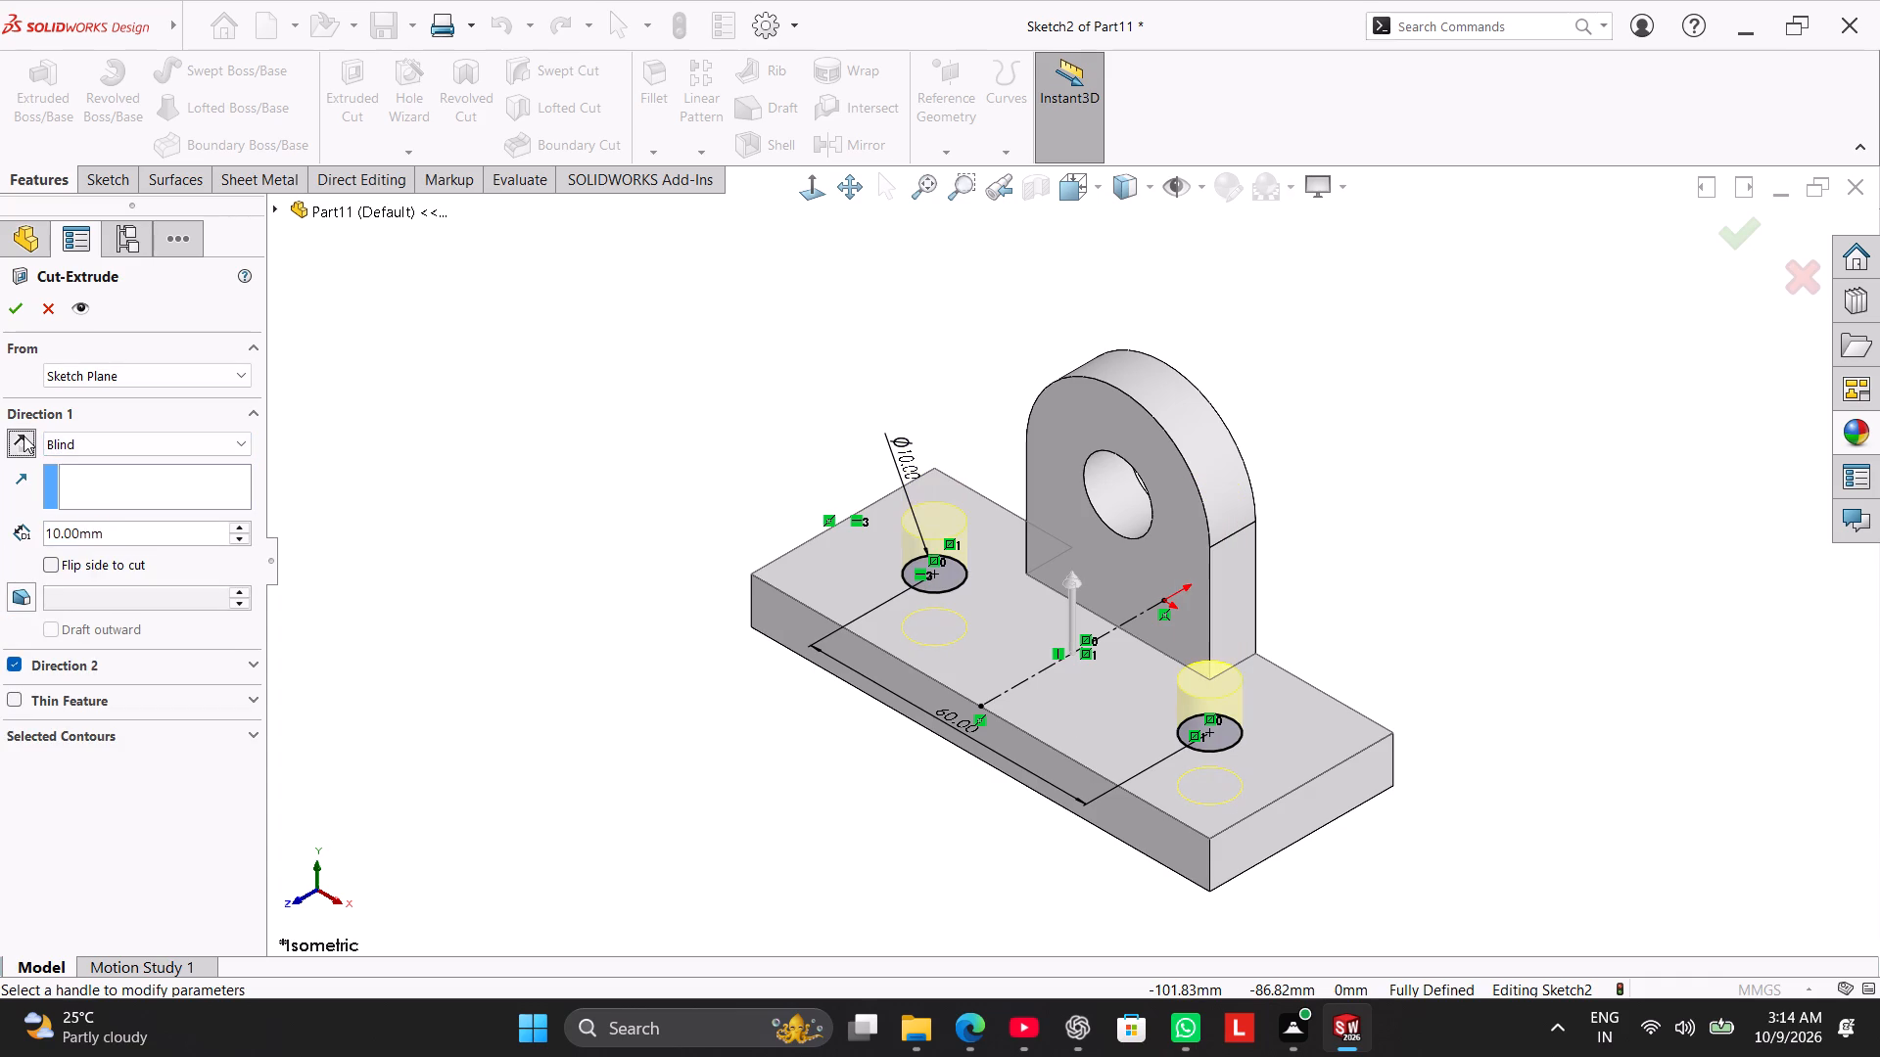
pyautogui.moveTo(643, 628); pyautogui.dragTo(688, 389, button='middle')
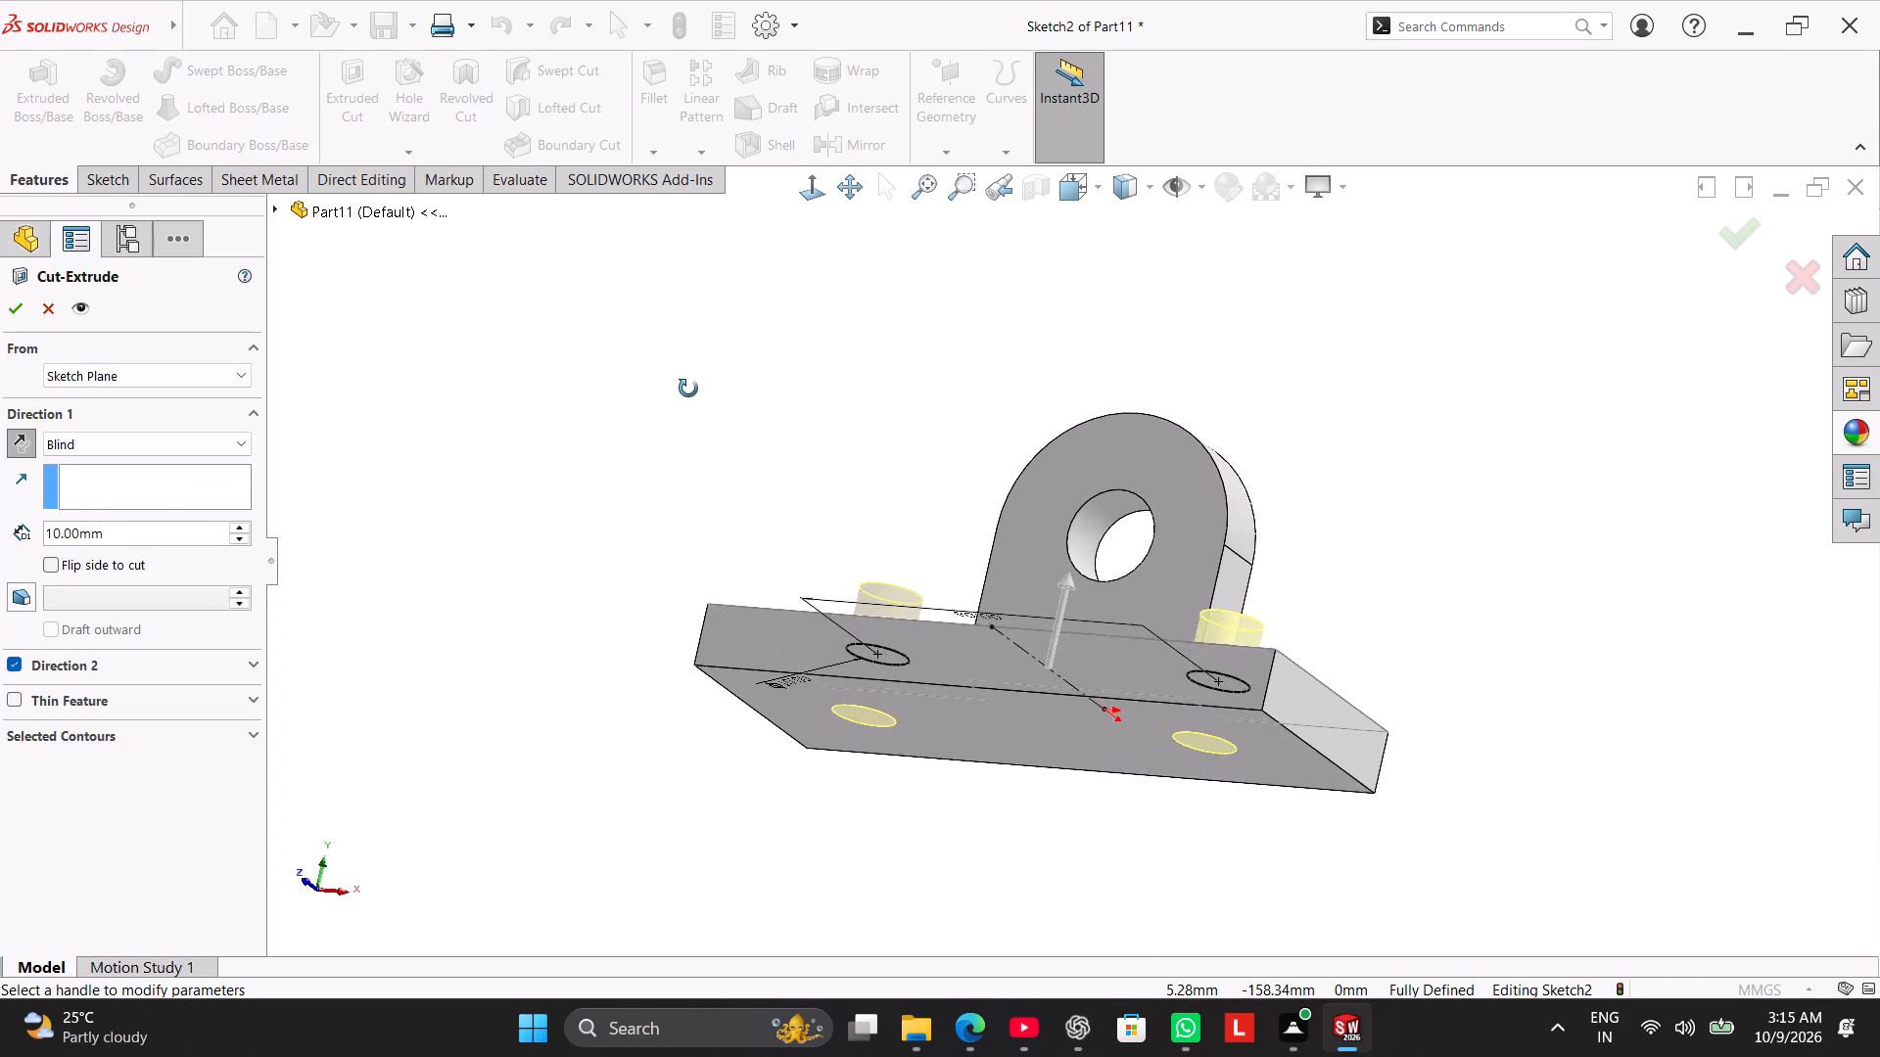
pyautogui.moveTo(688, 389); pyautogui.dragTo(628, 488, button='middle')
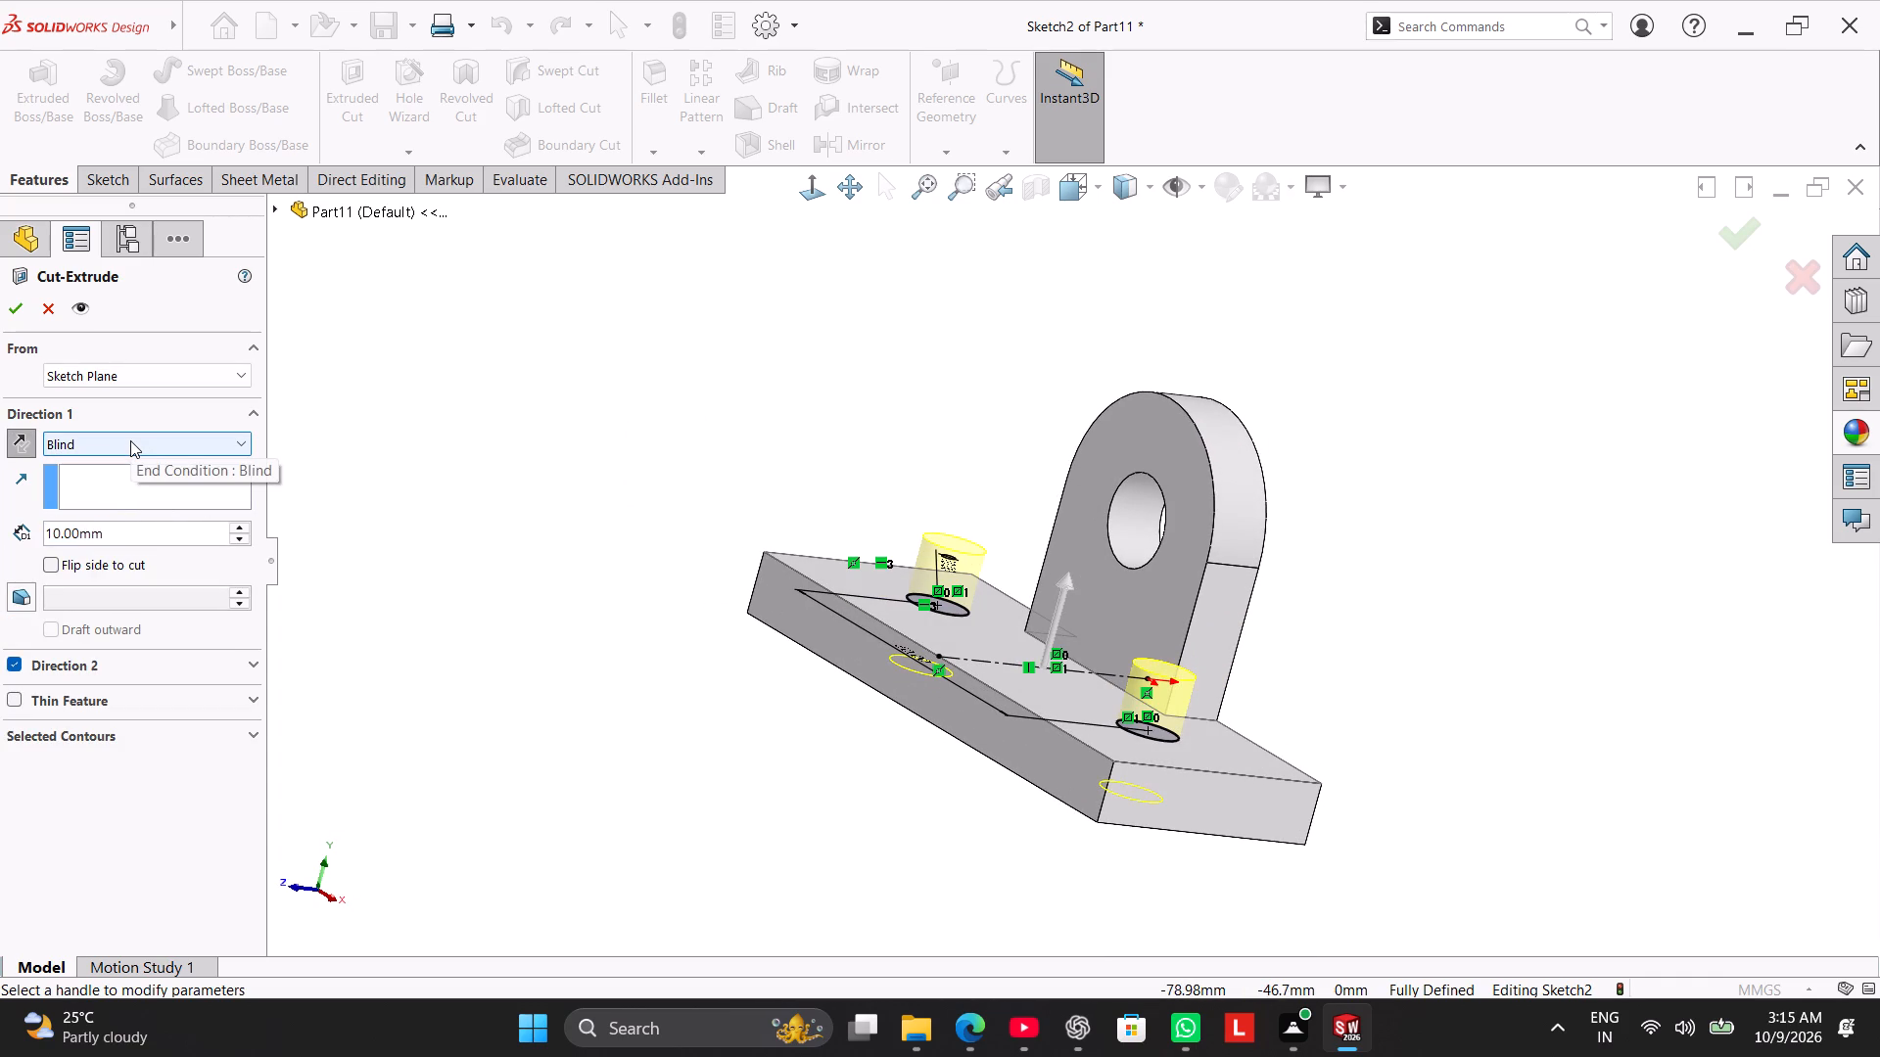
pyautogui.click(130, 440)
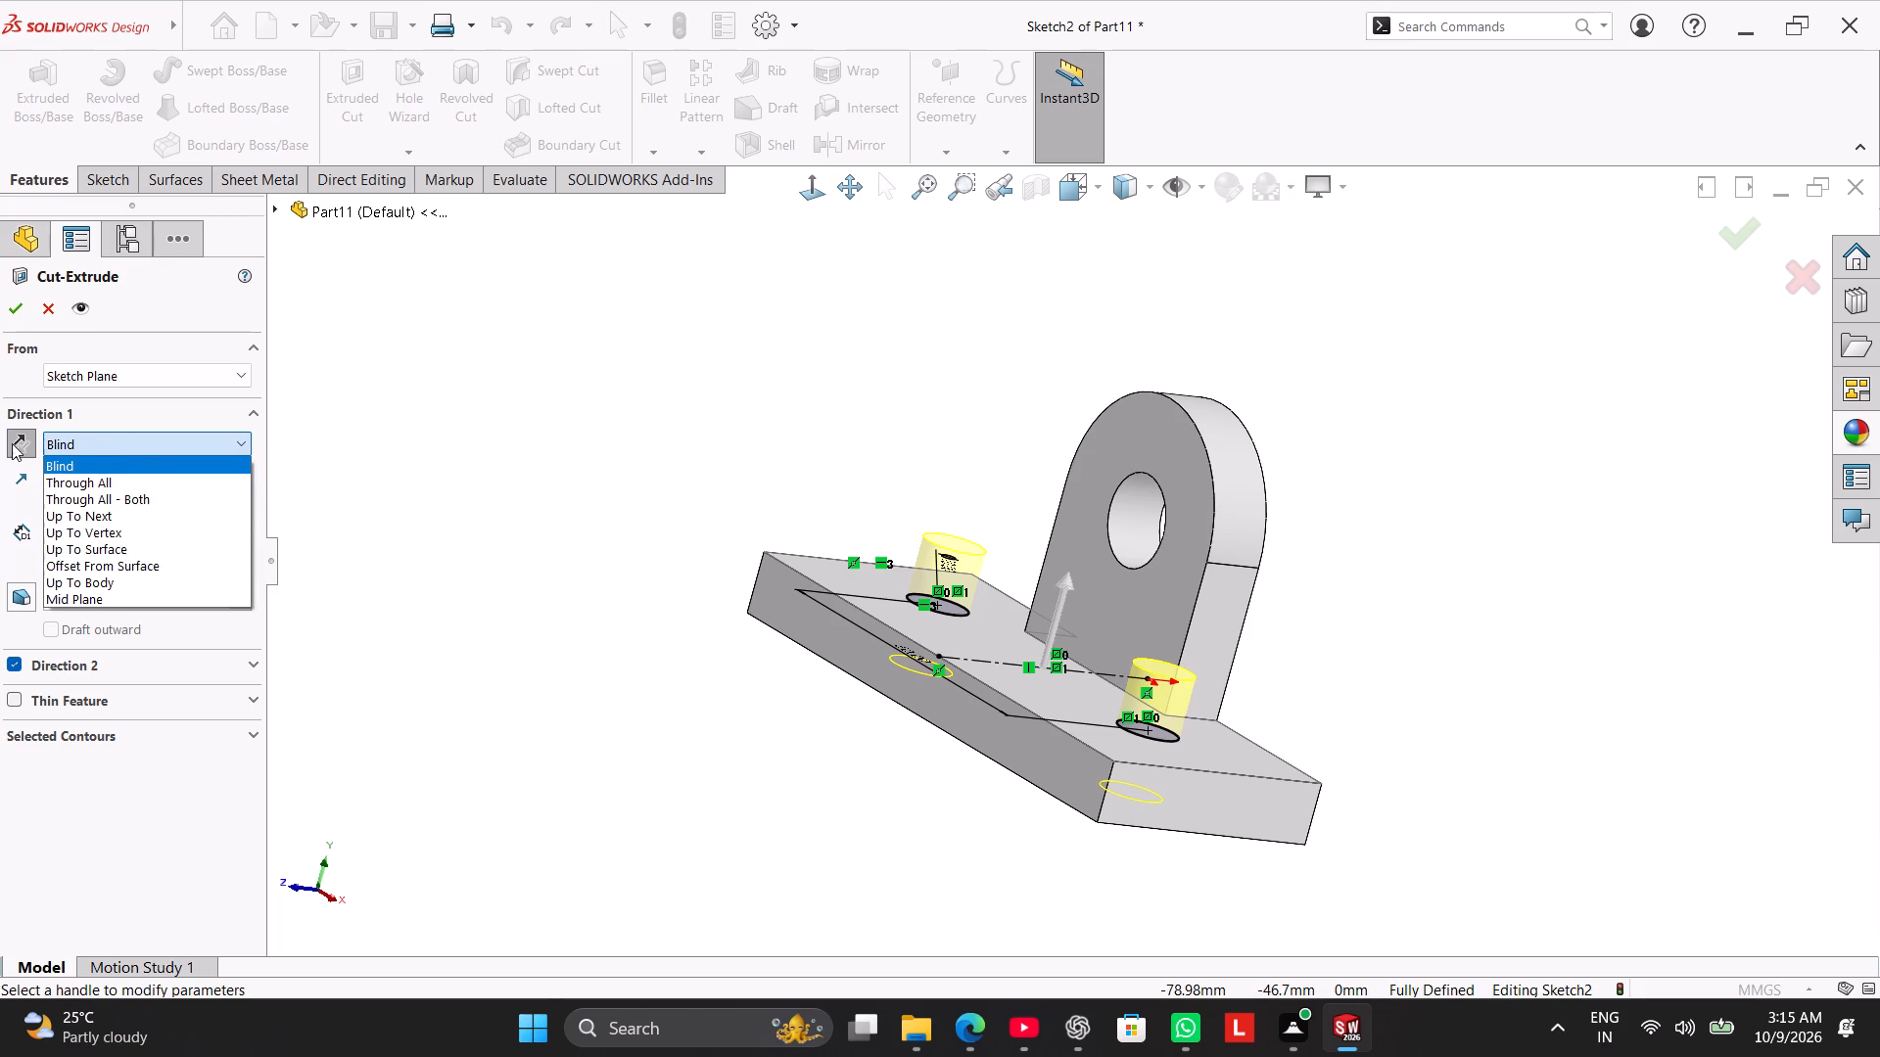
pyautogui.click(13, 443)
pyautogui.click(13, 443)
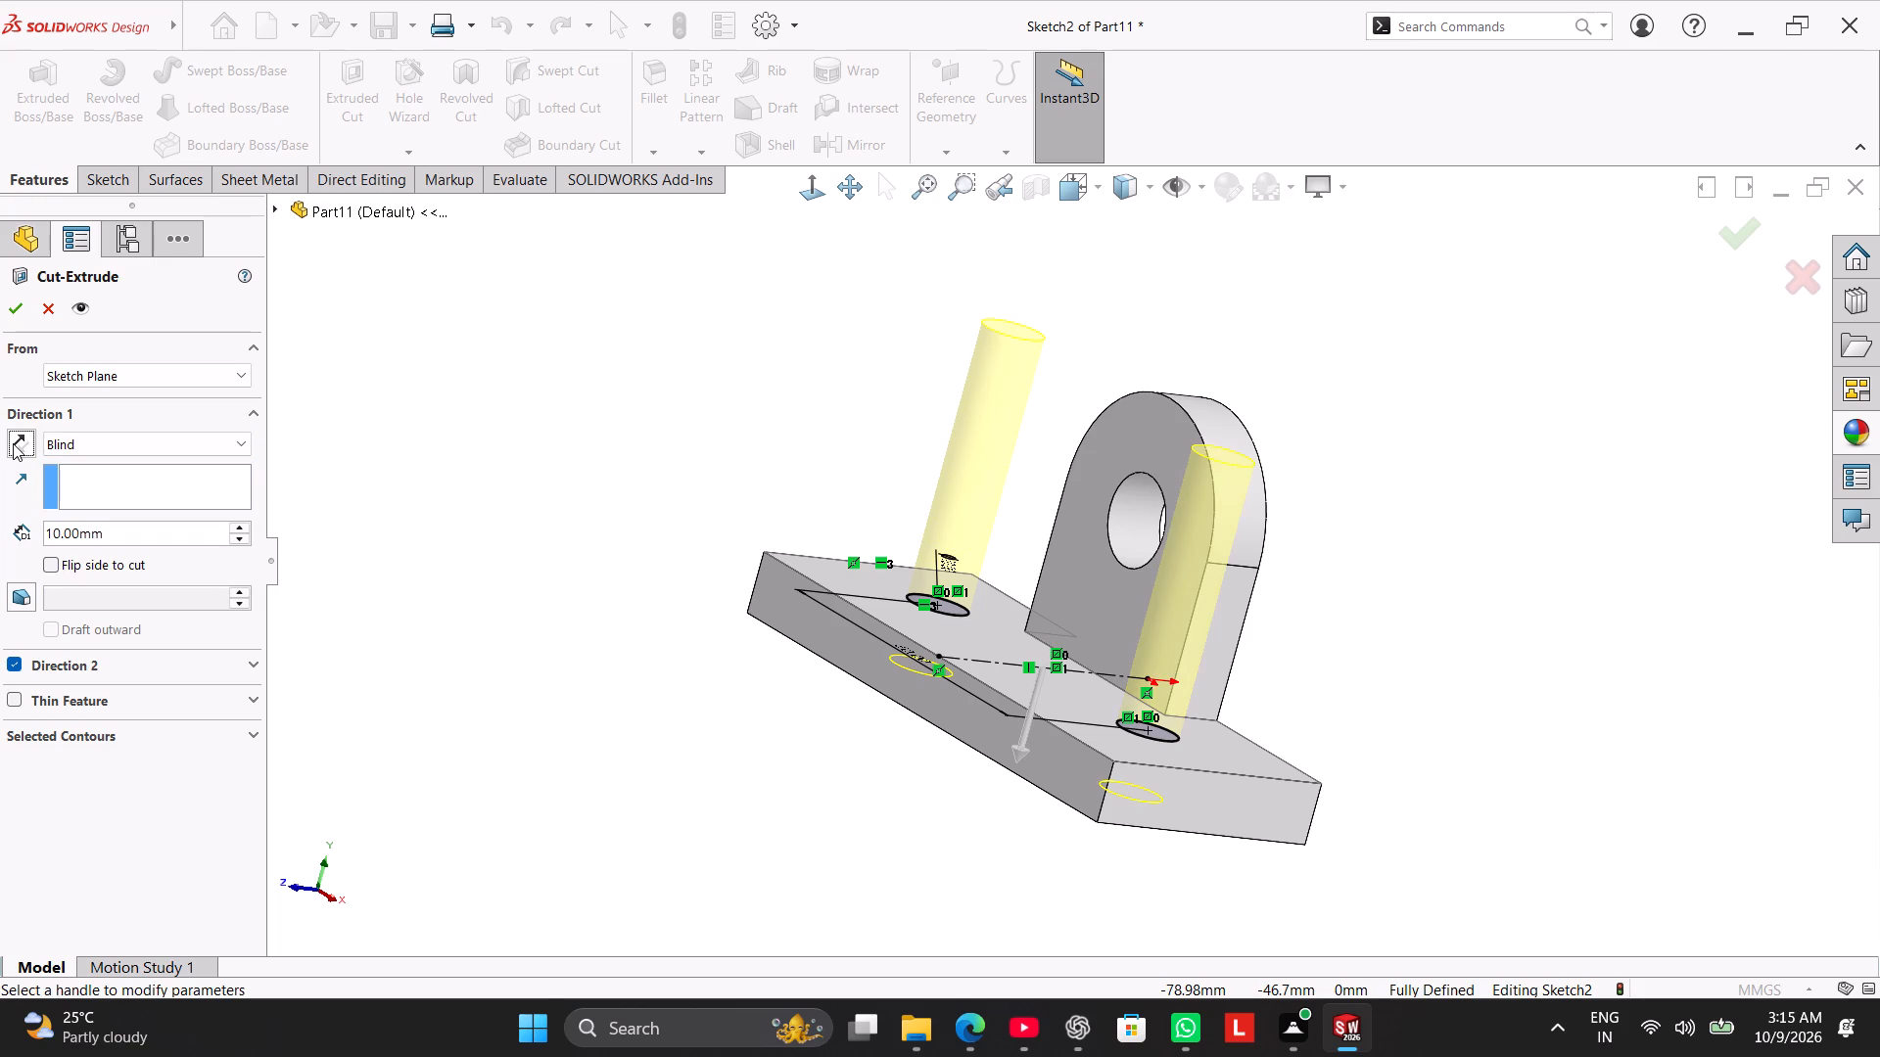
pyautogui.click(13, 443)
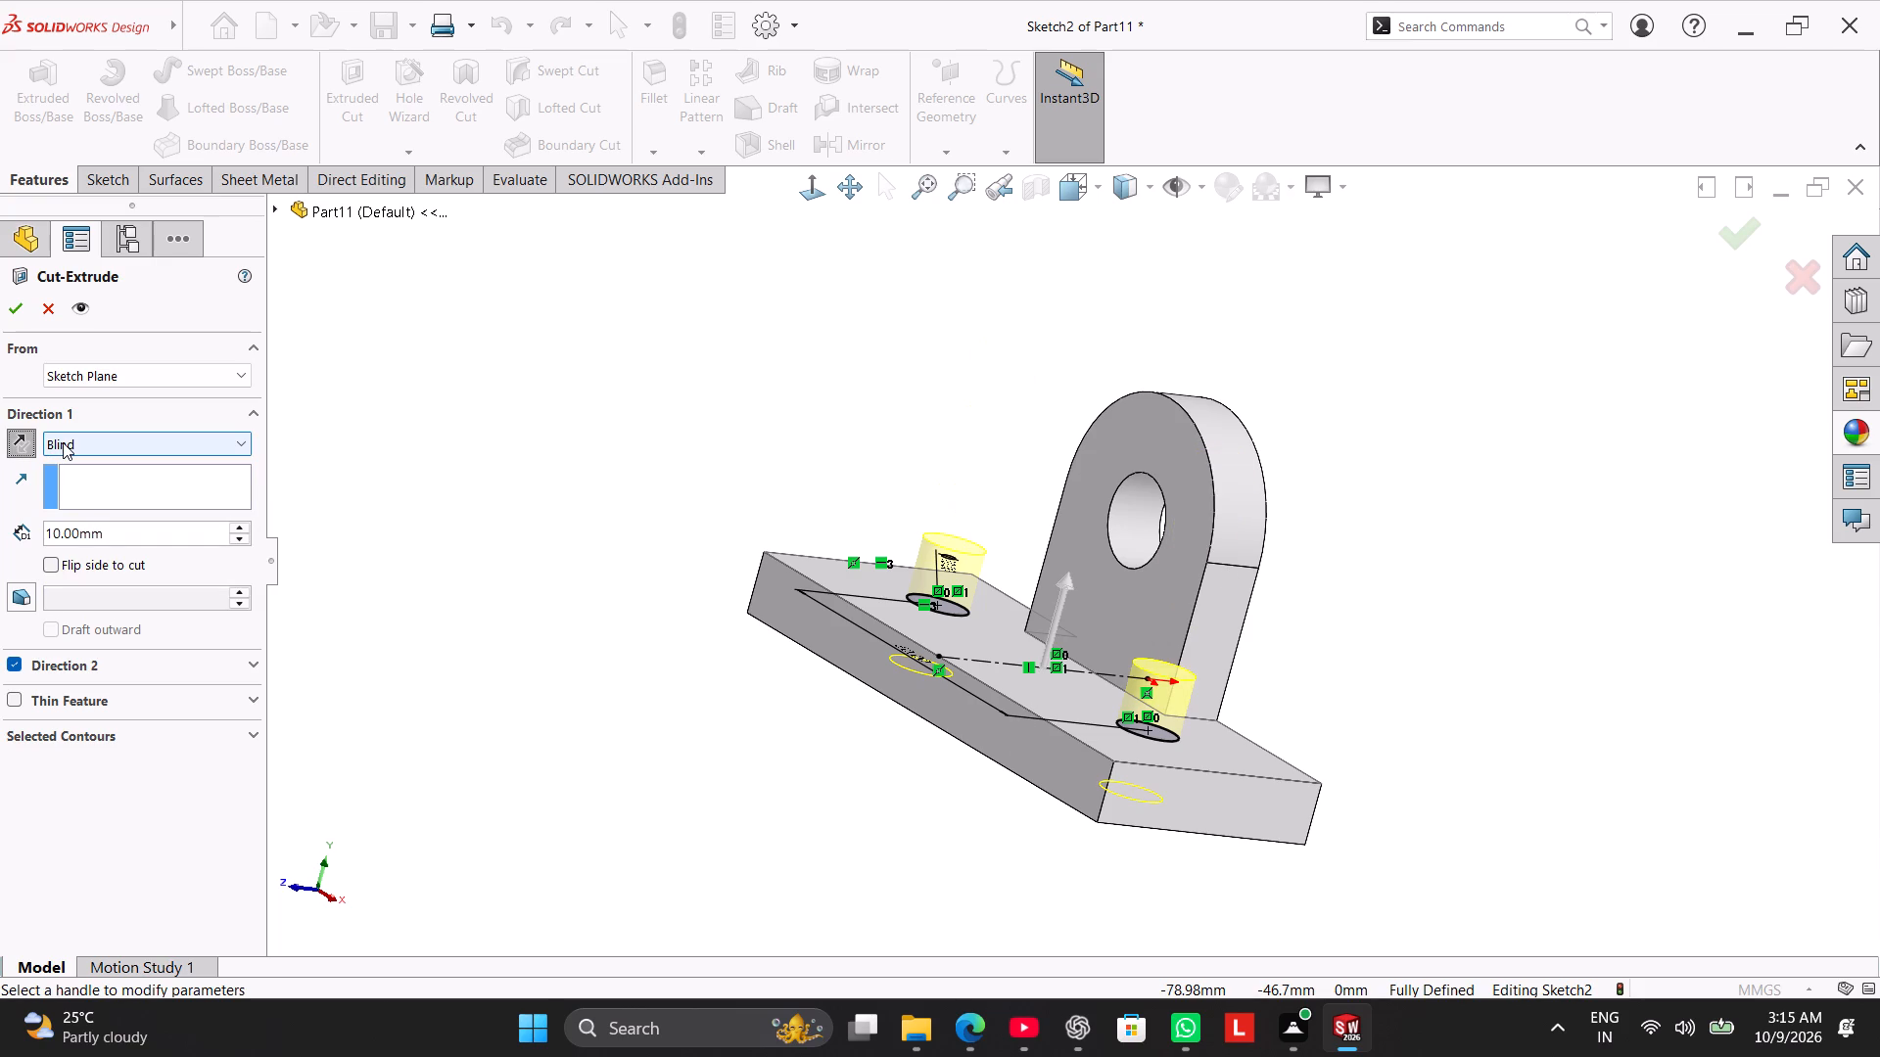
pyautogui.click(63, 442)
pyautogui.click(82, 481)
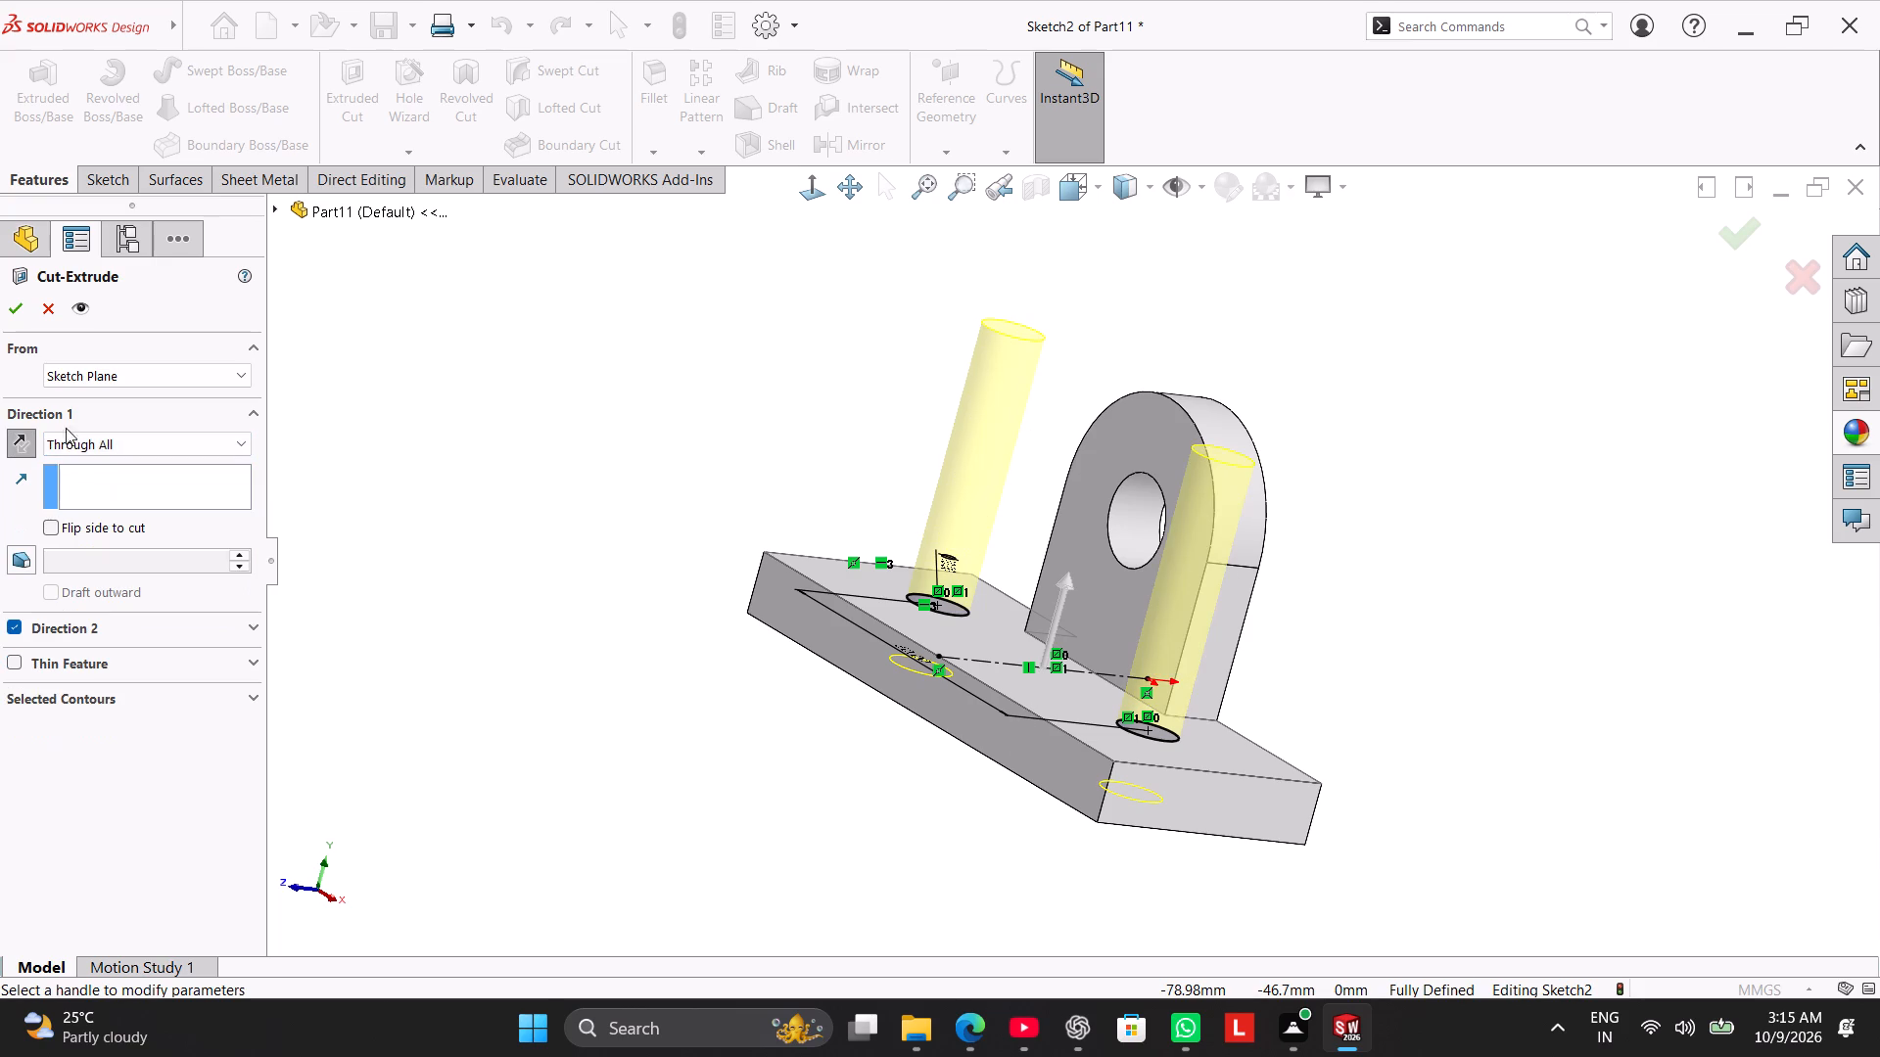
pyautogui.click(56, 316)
# Cut-extrude the two circles on the base to make holes, using the Up To Next end condition.
pyautogui.click(352, 109)
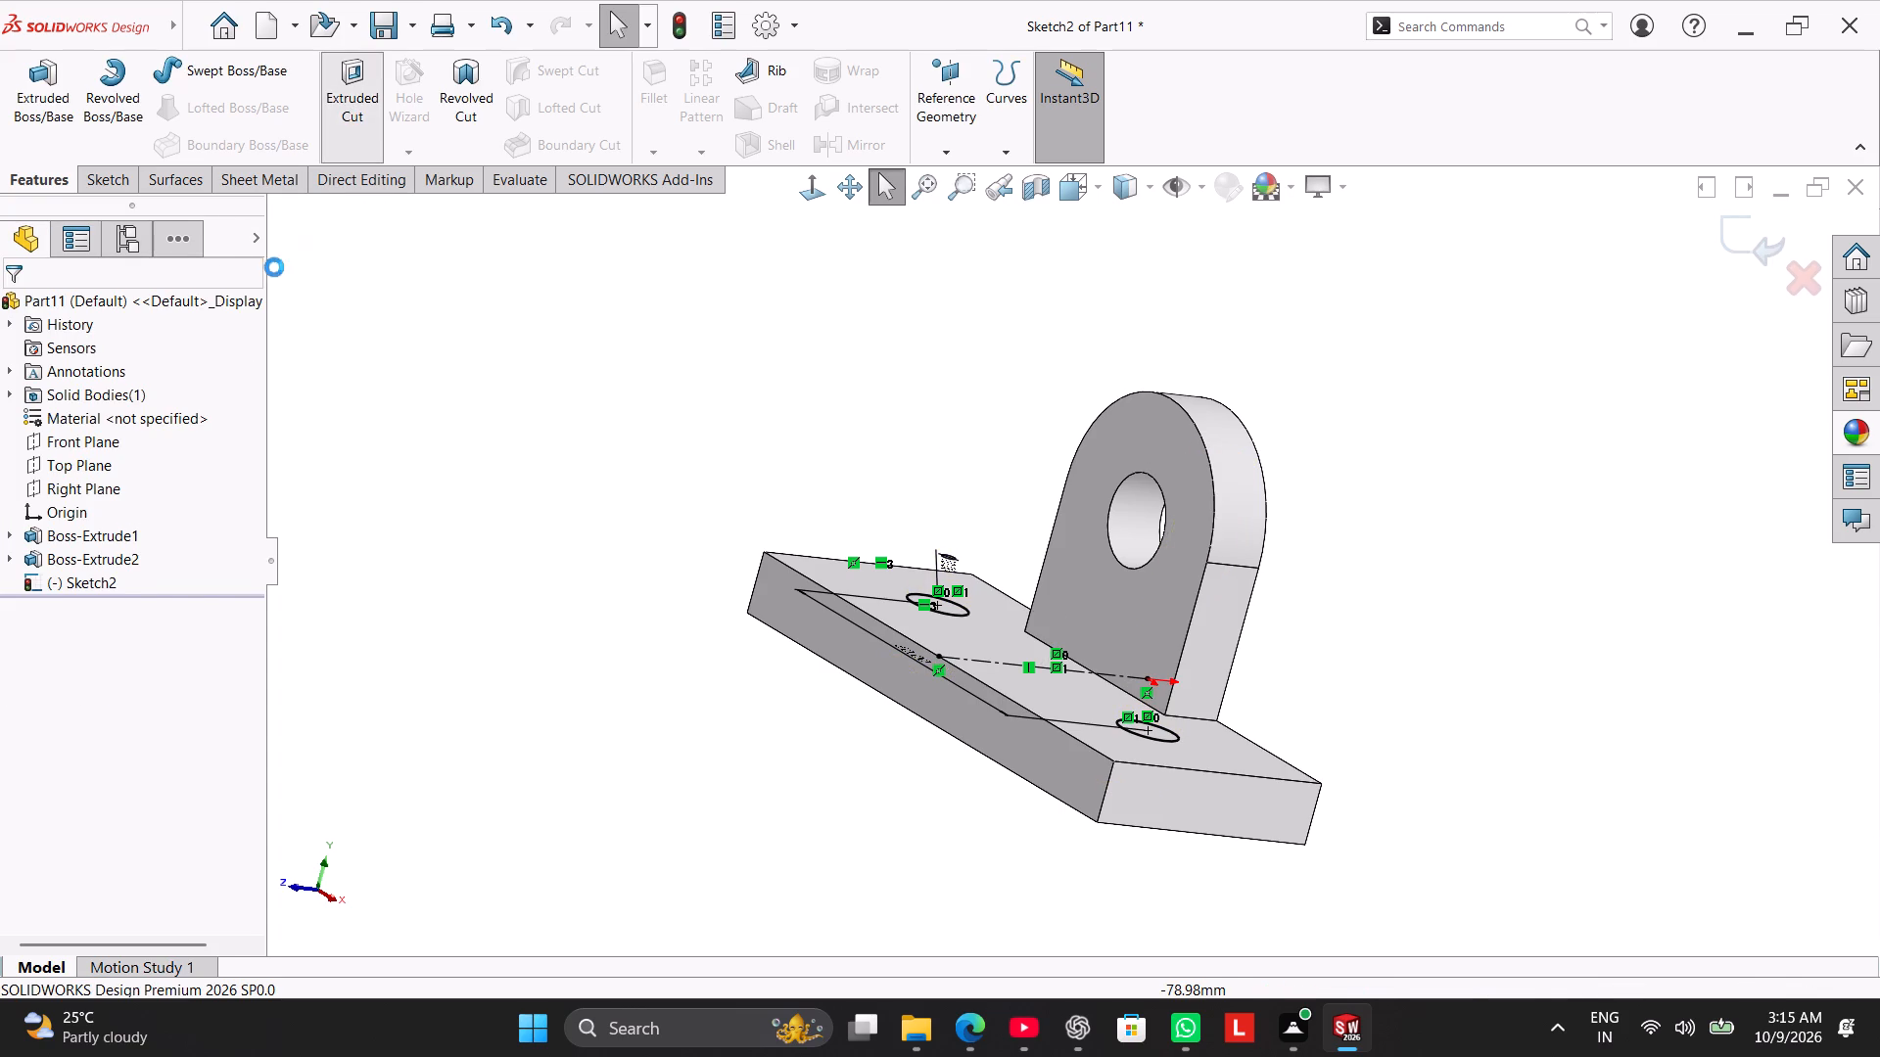
pyautogui.click(150, 441)
pyautogui.click(150, 467)
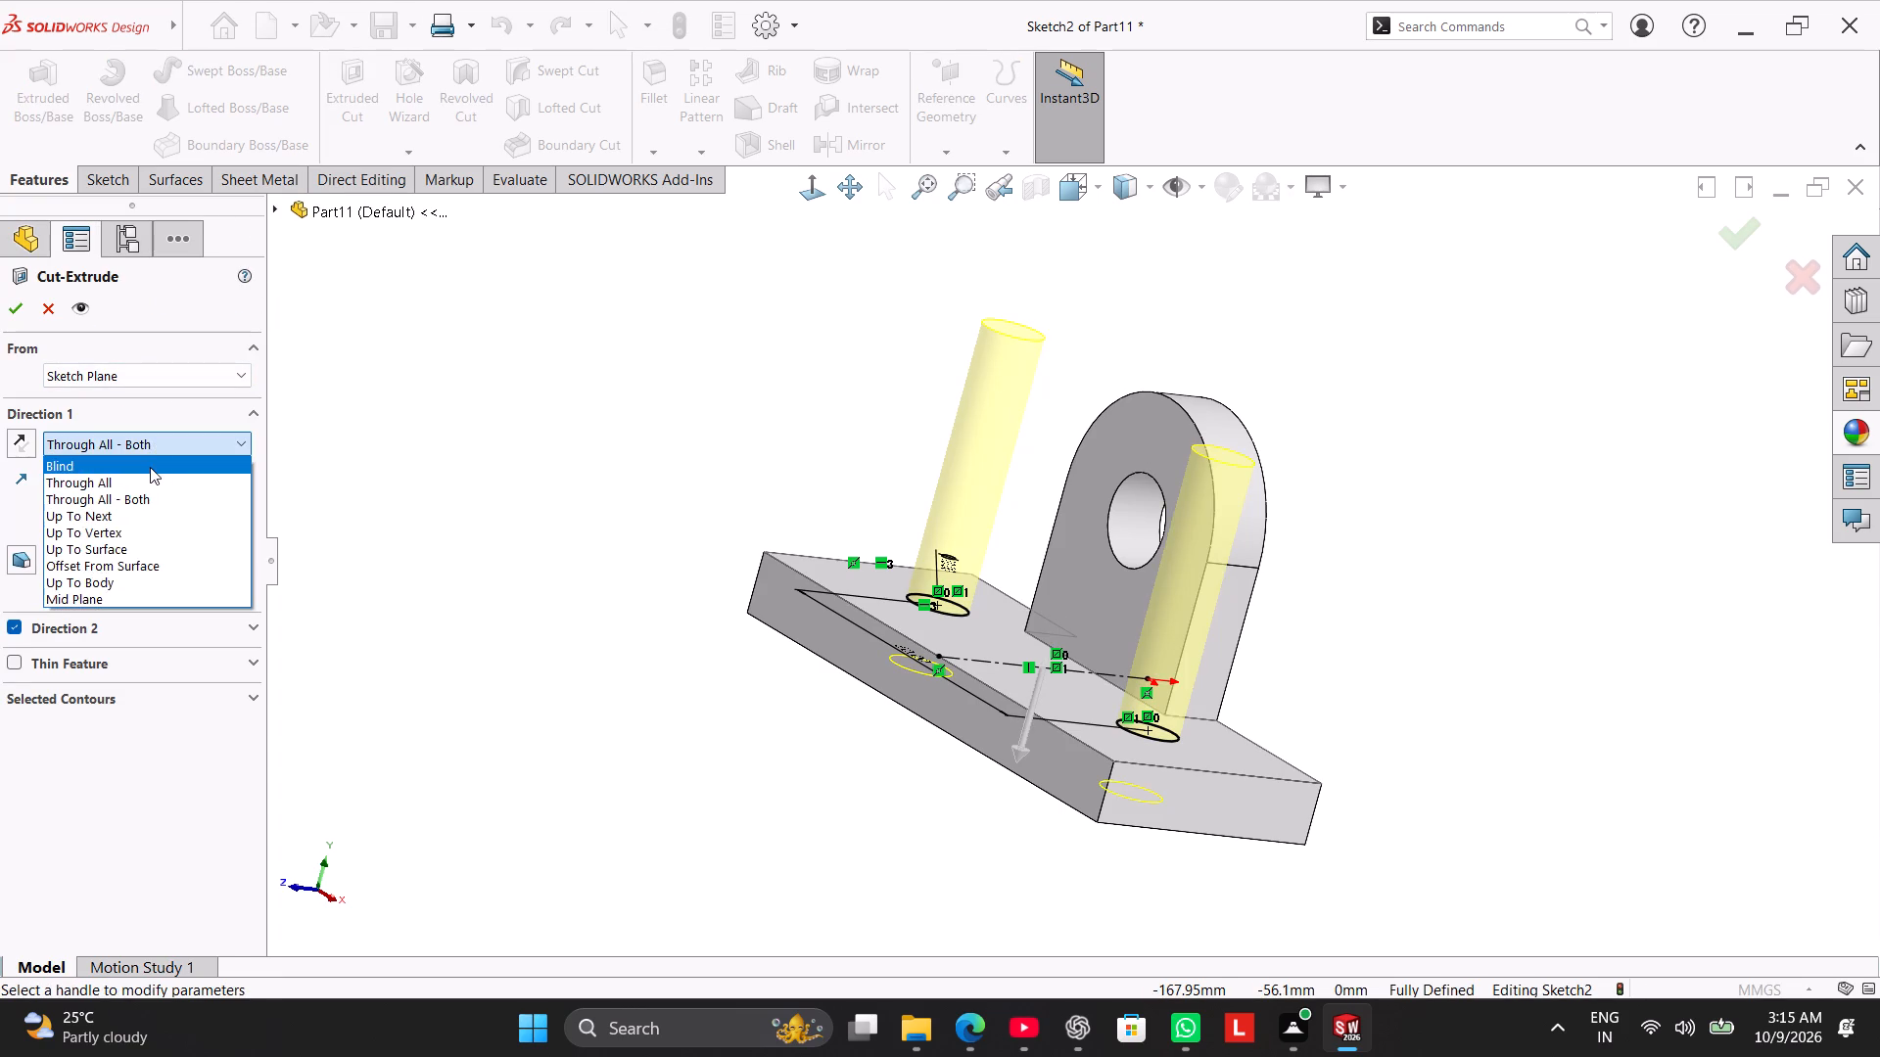
pyautogui.click(165, 447)
pyautogui.click(138, 582)
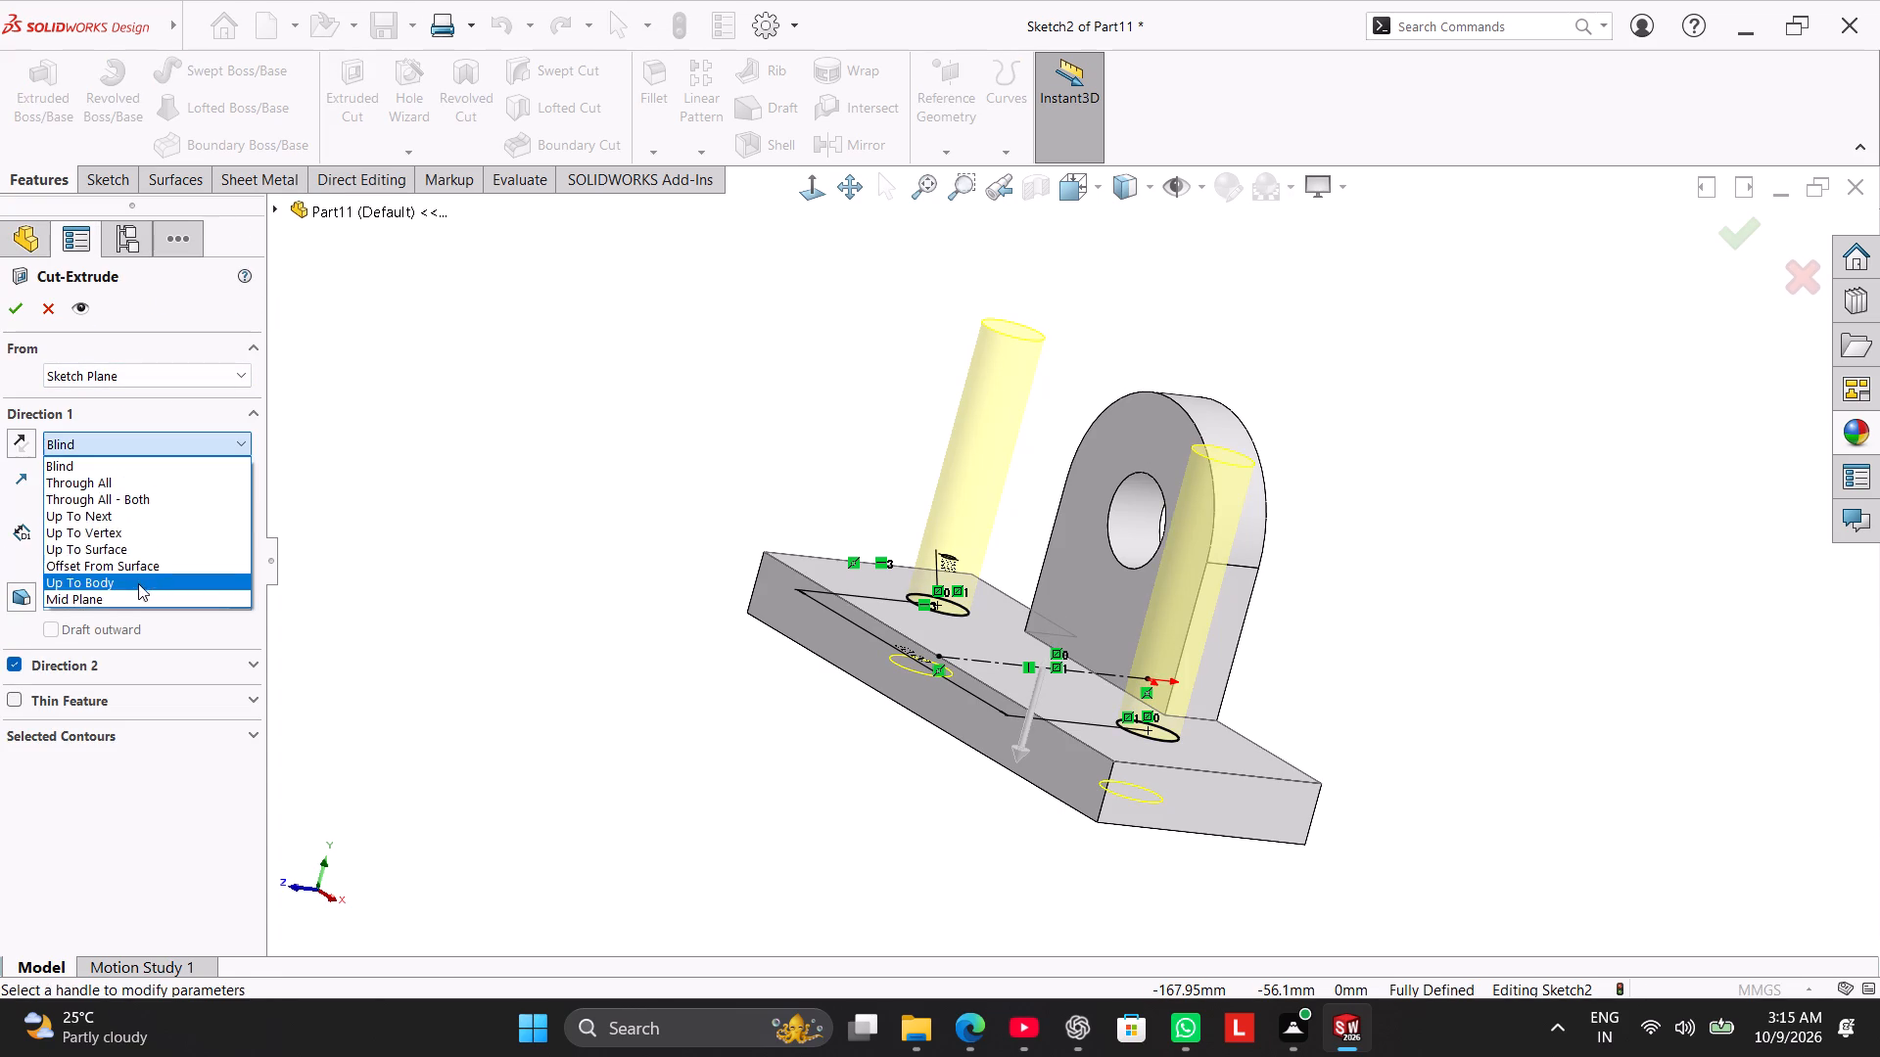
pyautogui.click(177, 446)
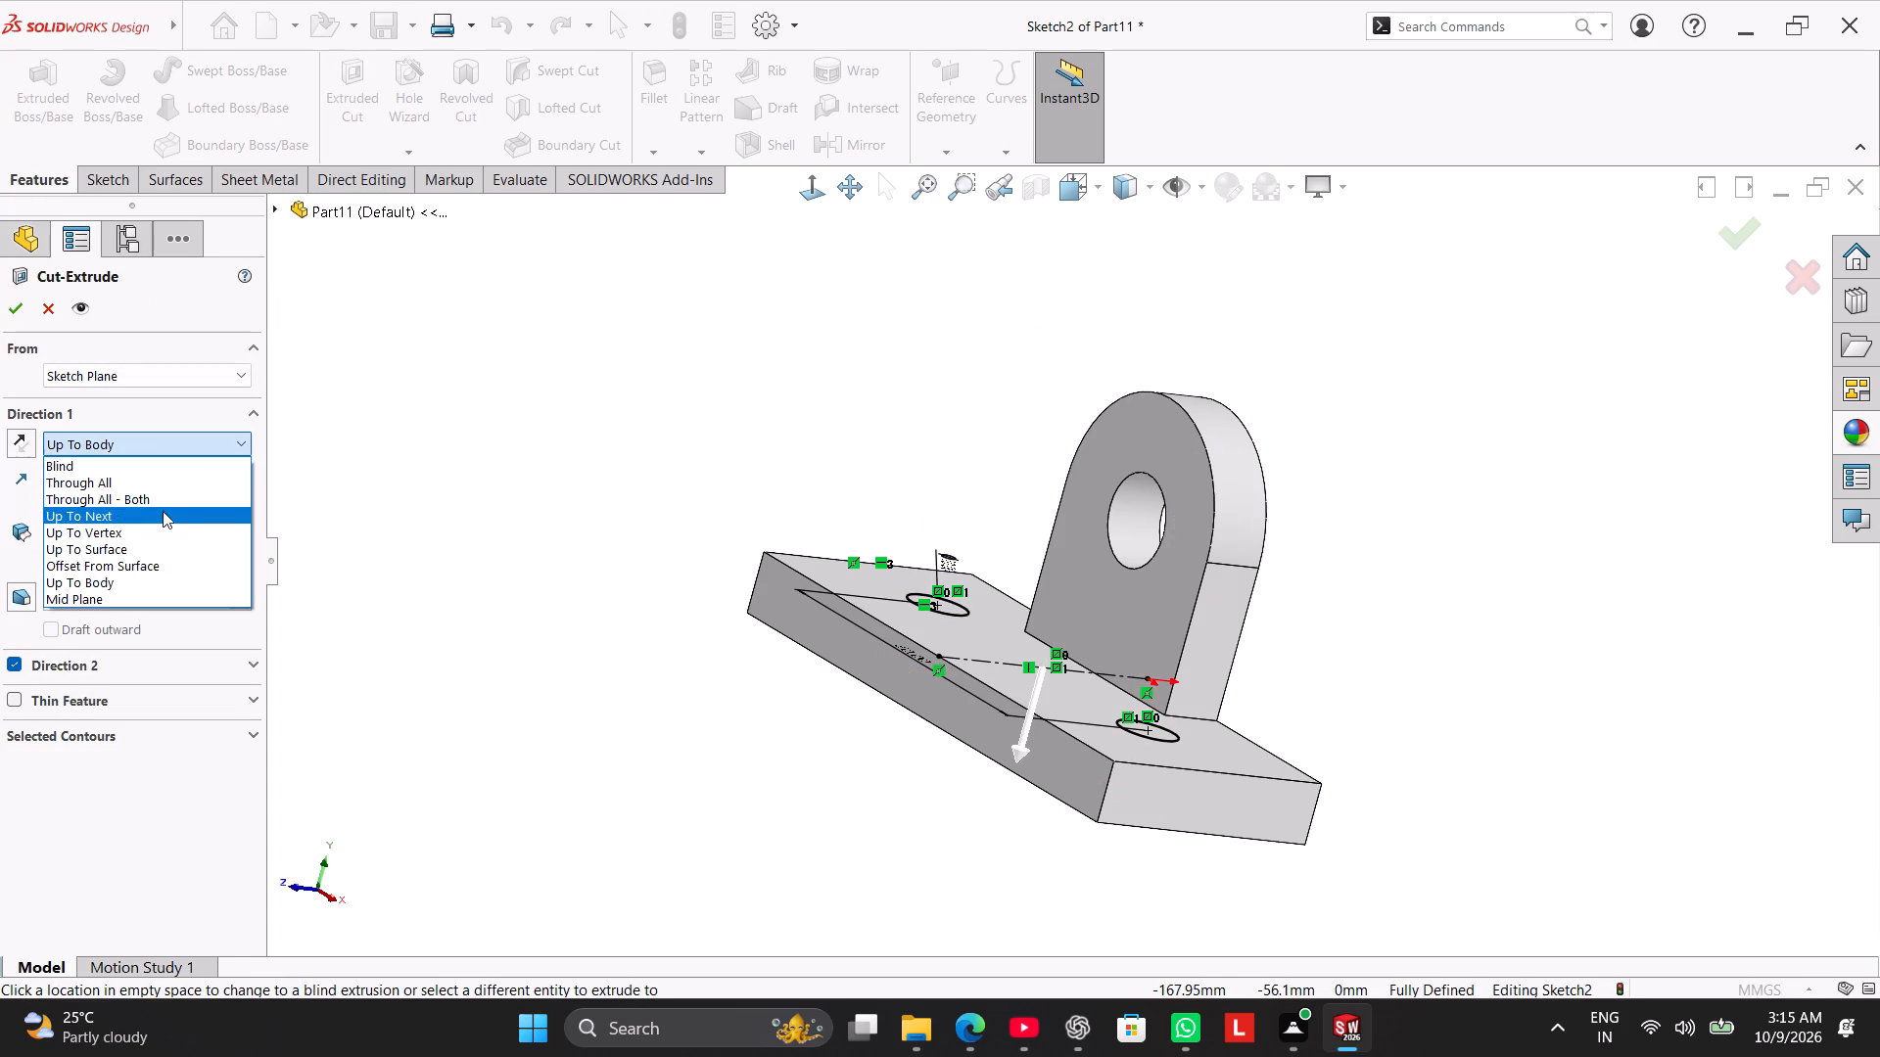
pyautogui.click(163, 515)
pyautogui.moveTo(525, 597); pyautogui.dragTo(601, 655, button='middle')
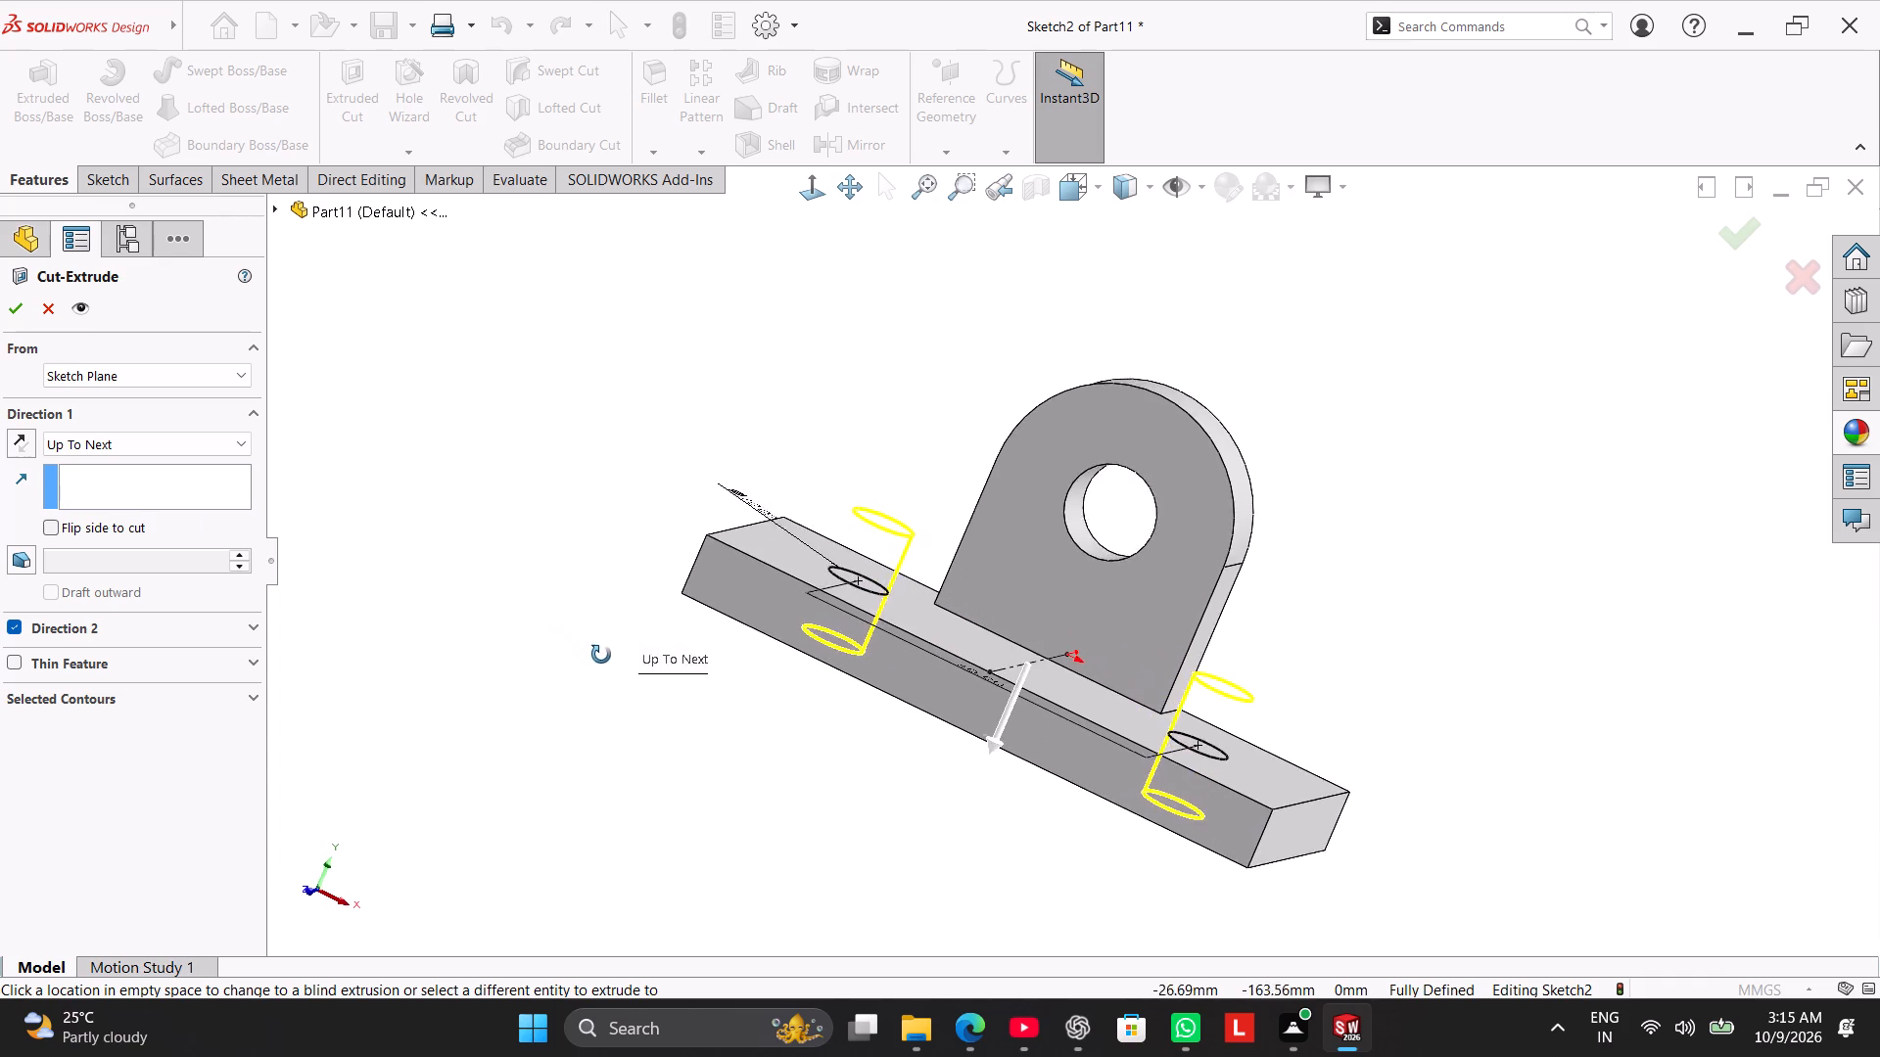
pyautogui.moveTo(601, 655); pyautogui.dragTo(737, 840, button='middle')
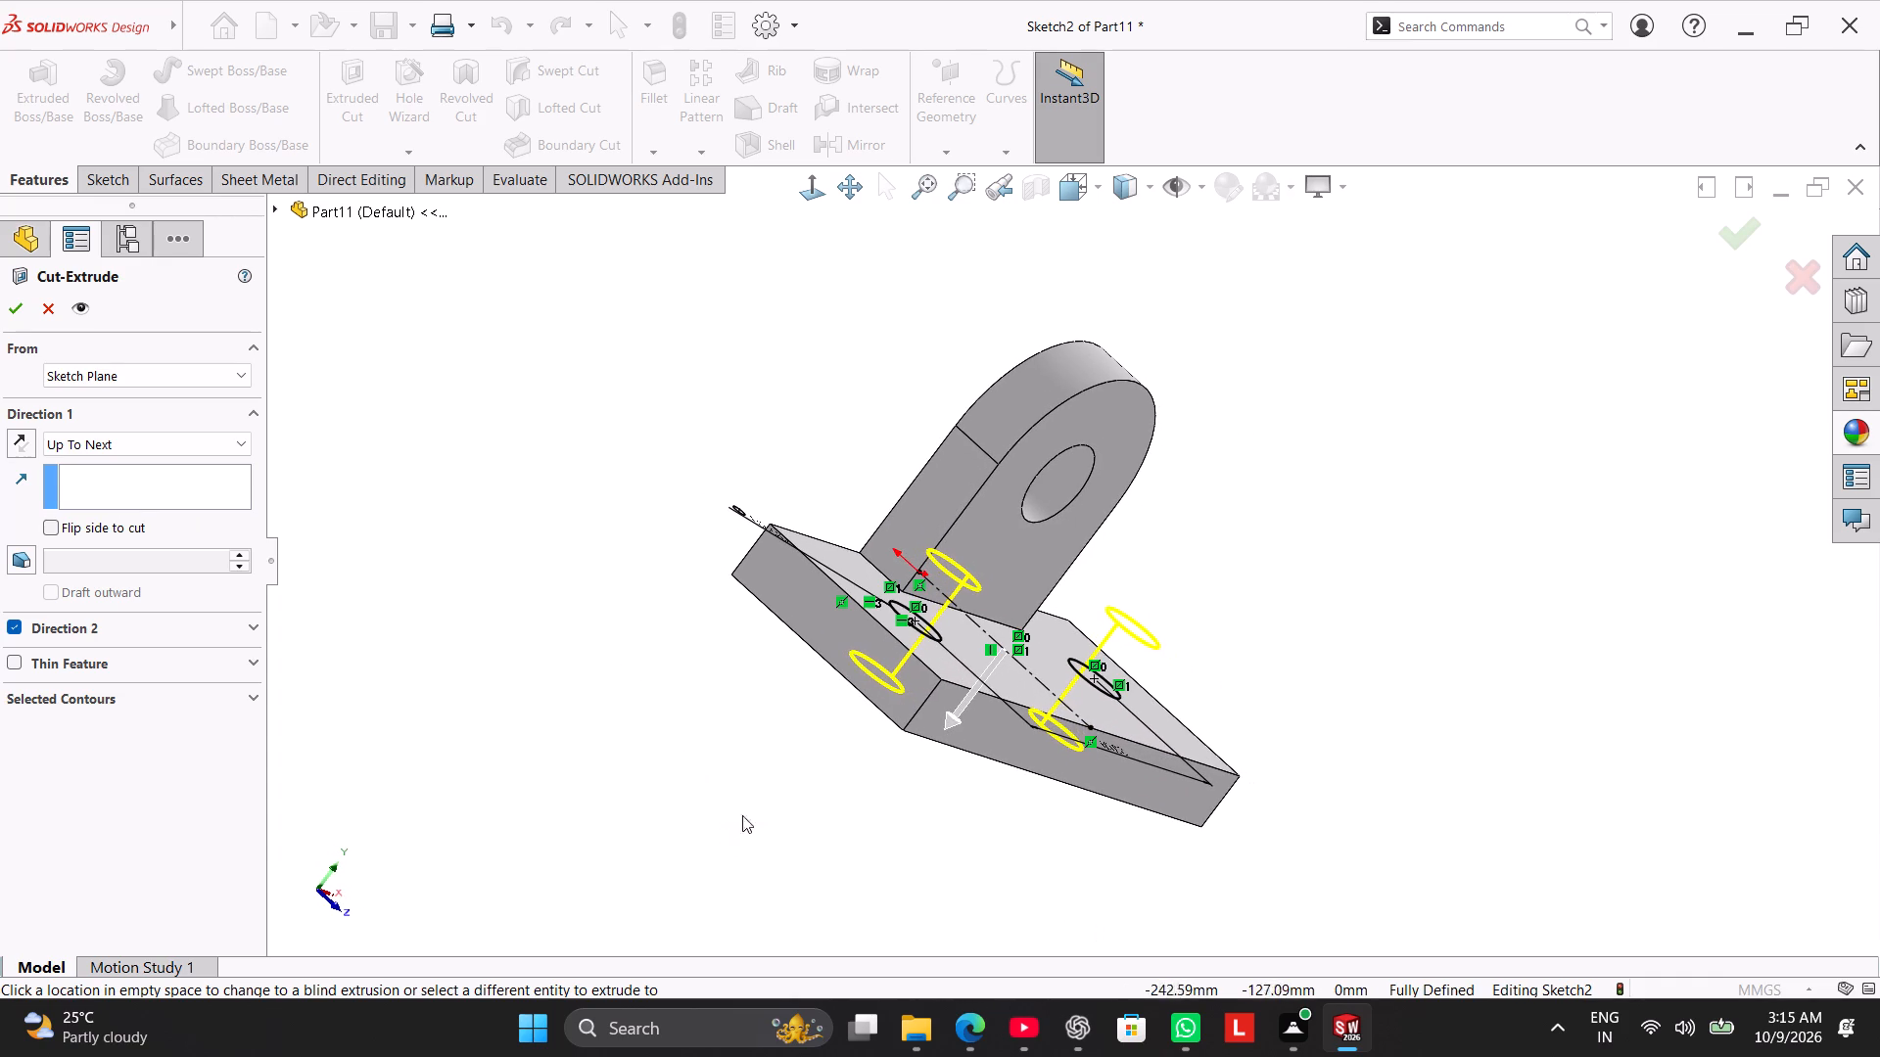
pyautogui.click(18, 315)
pyautogui.click(431, 599)
pyautogui.moveTo(509, 767); pyautogui.dragTo(753, 480, button='right')
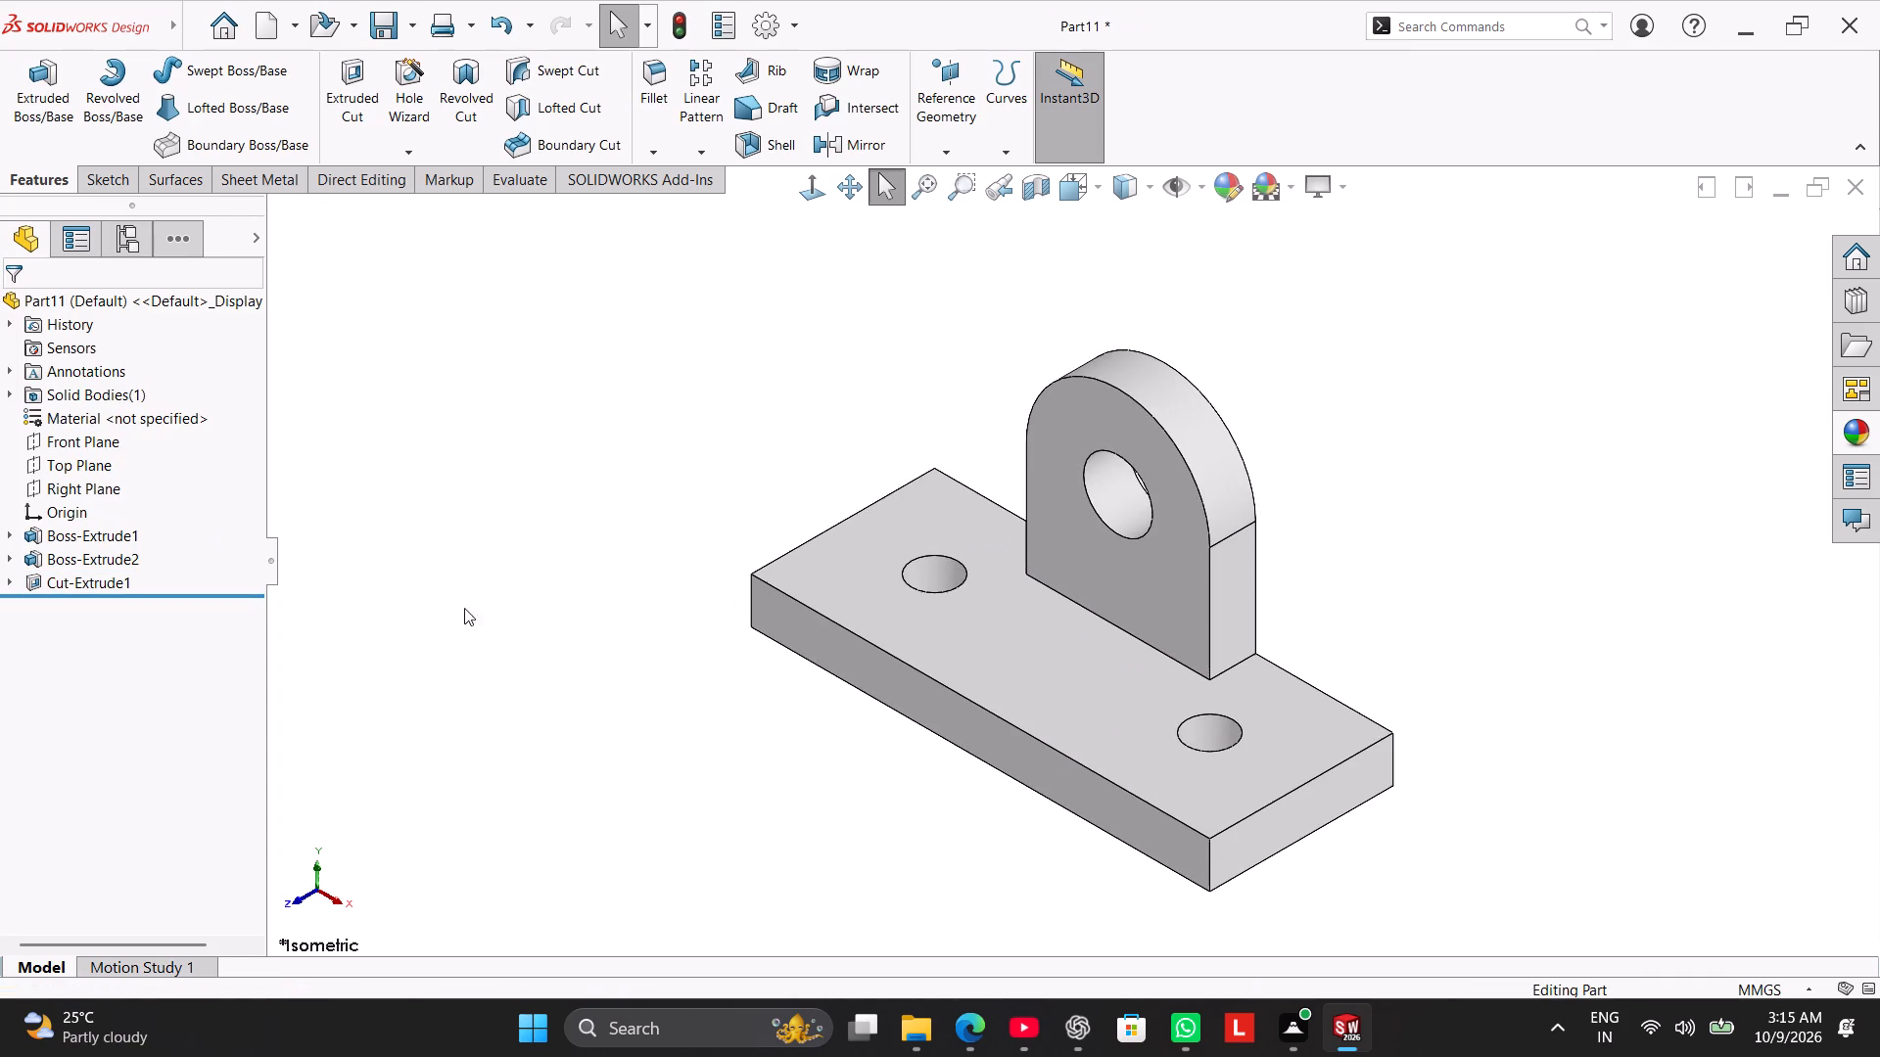
pyautogui.click(464, 609)
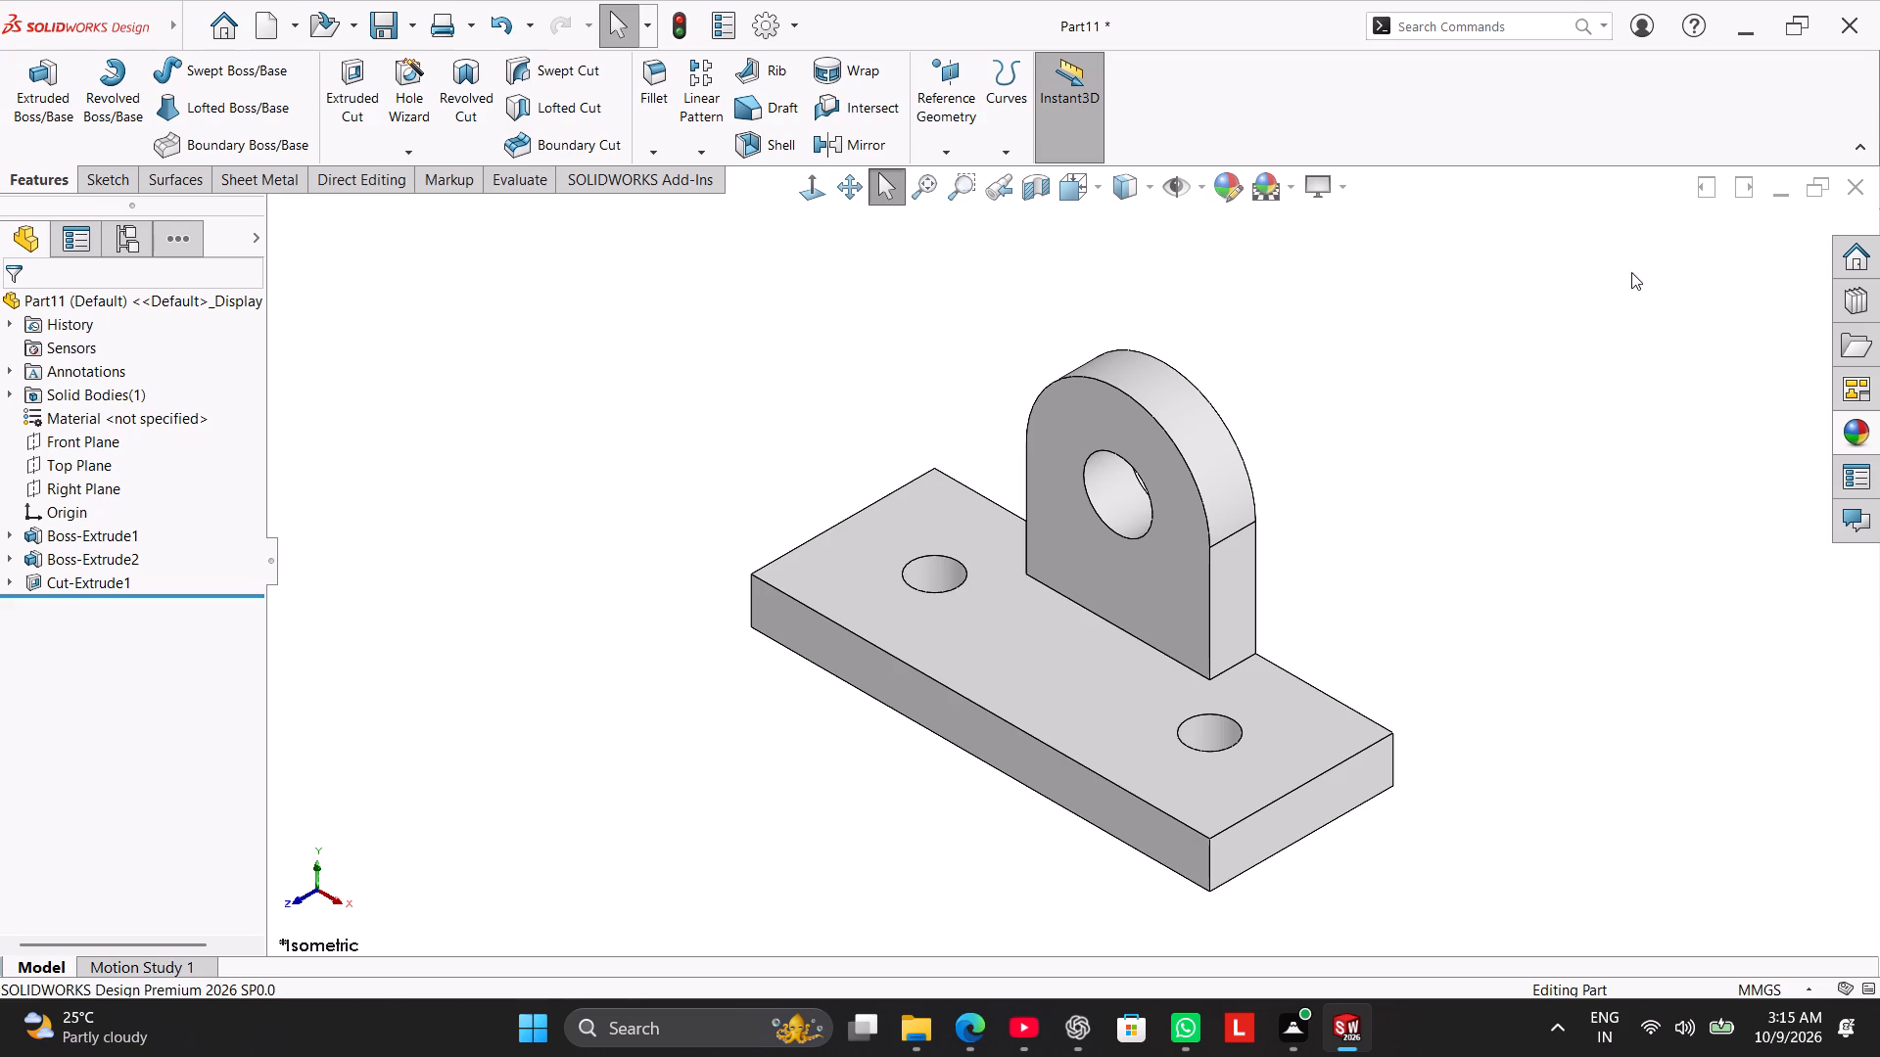
# Add 10 mm fillets to the two edges where the upright's sides meet the base and the base's two front vertical corner edges.
pyautogui.click(639, 84)
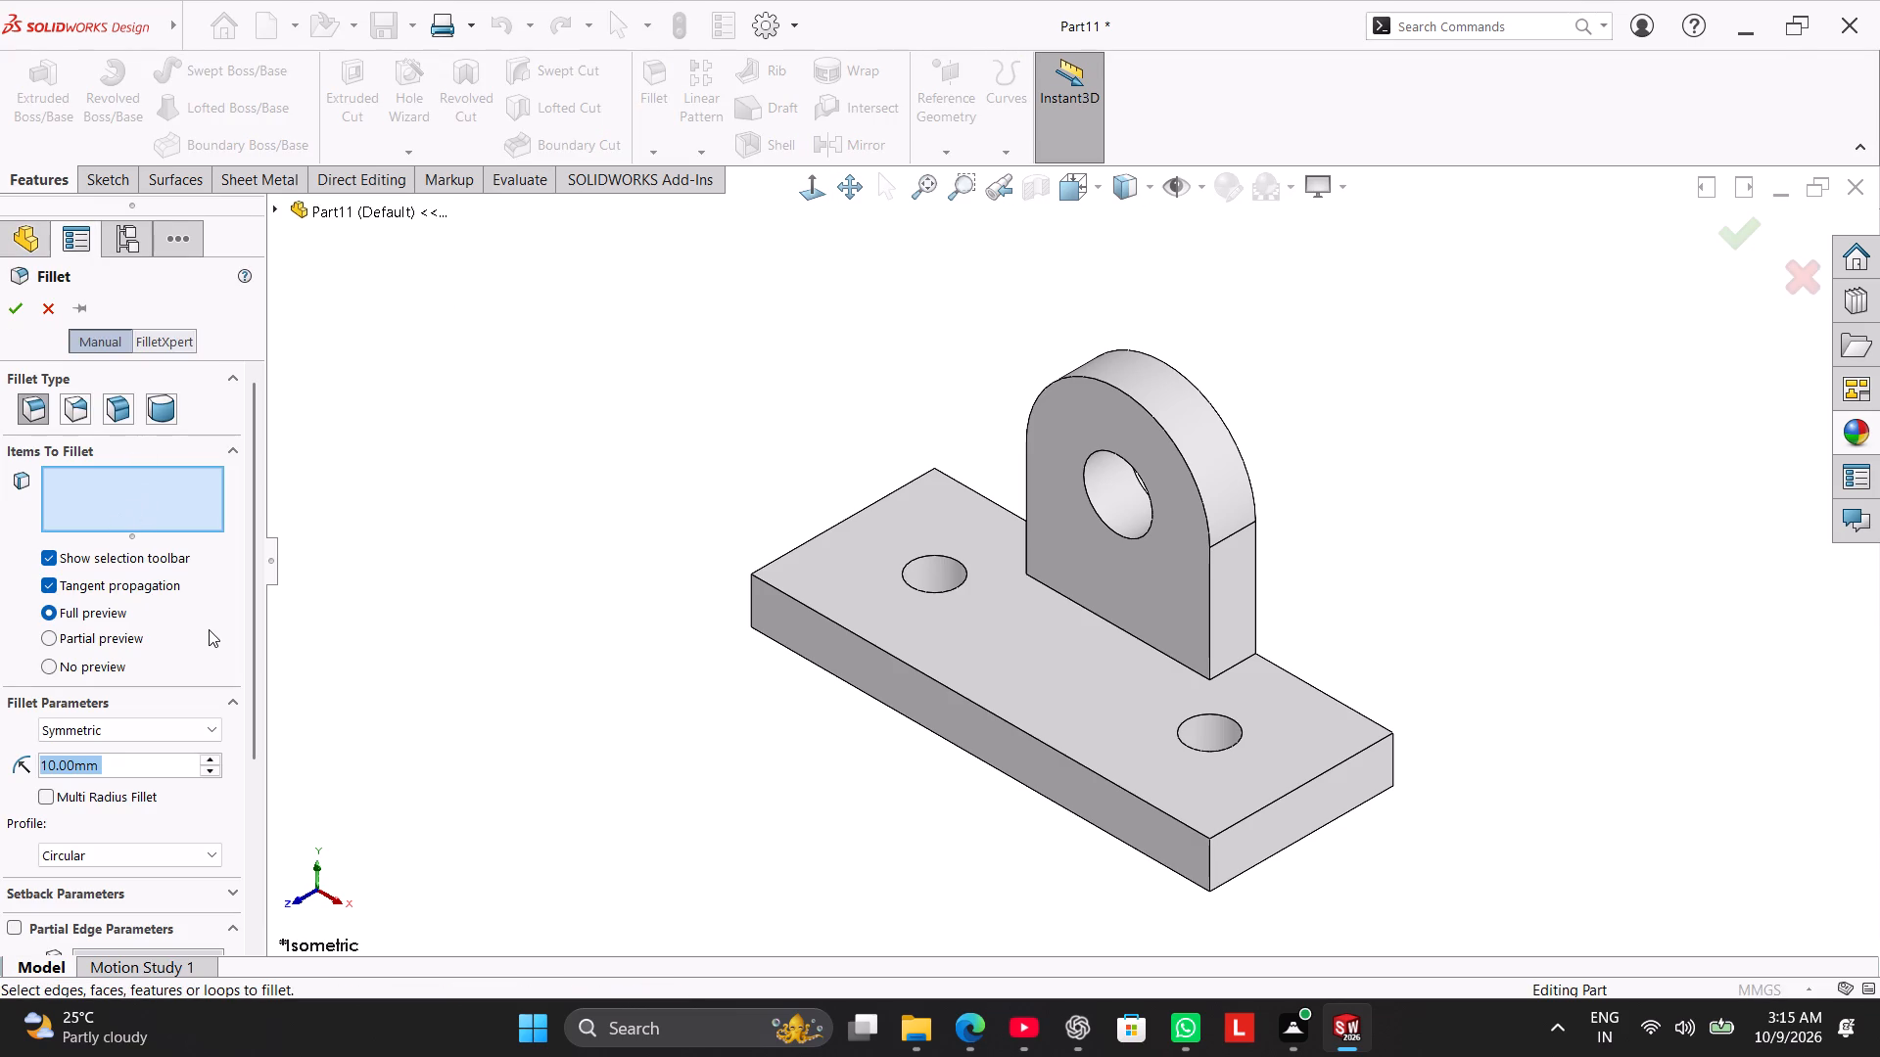
pyautogui.click(1241, 660)
pyautogui.moveTo(757, 710); pyautogui.dragTo(959, 858, button='middle')
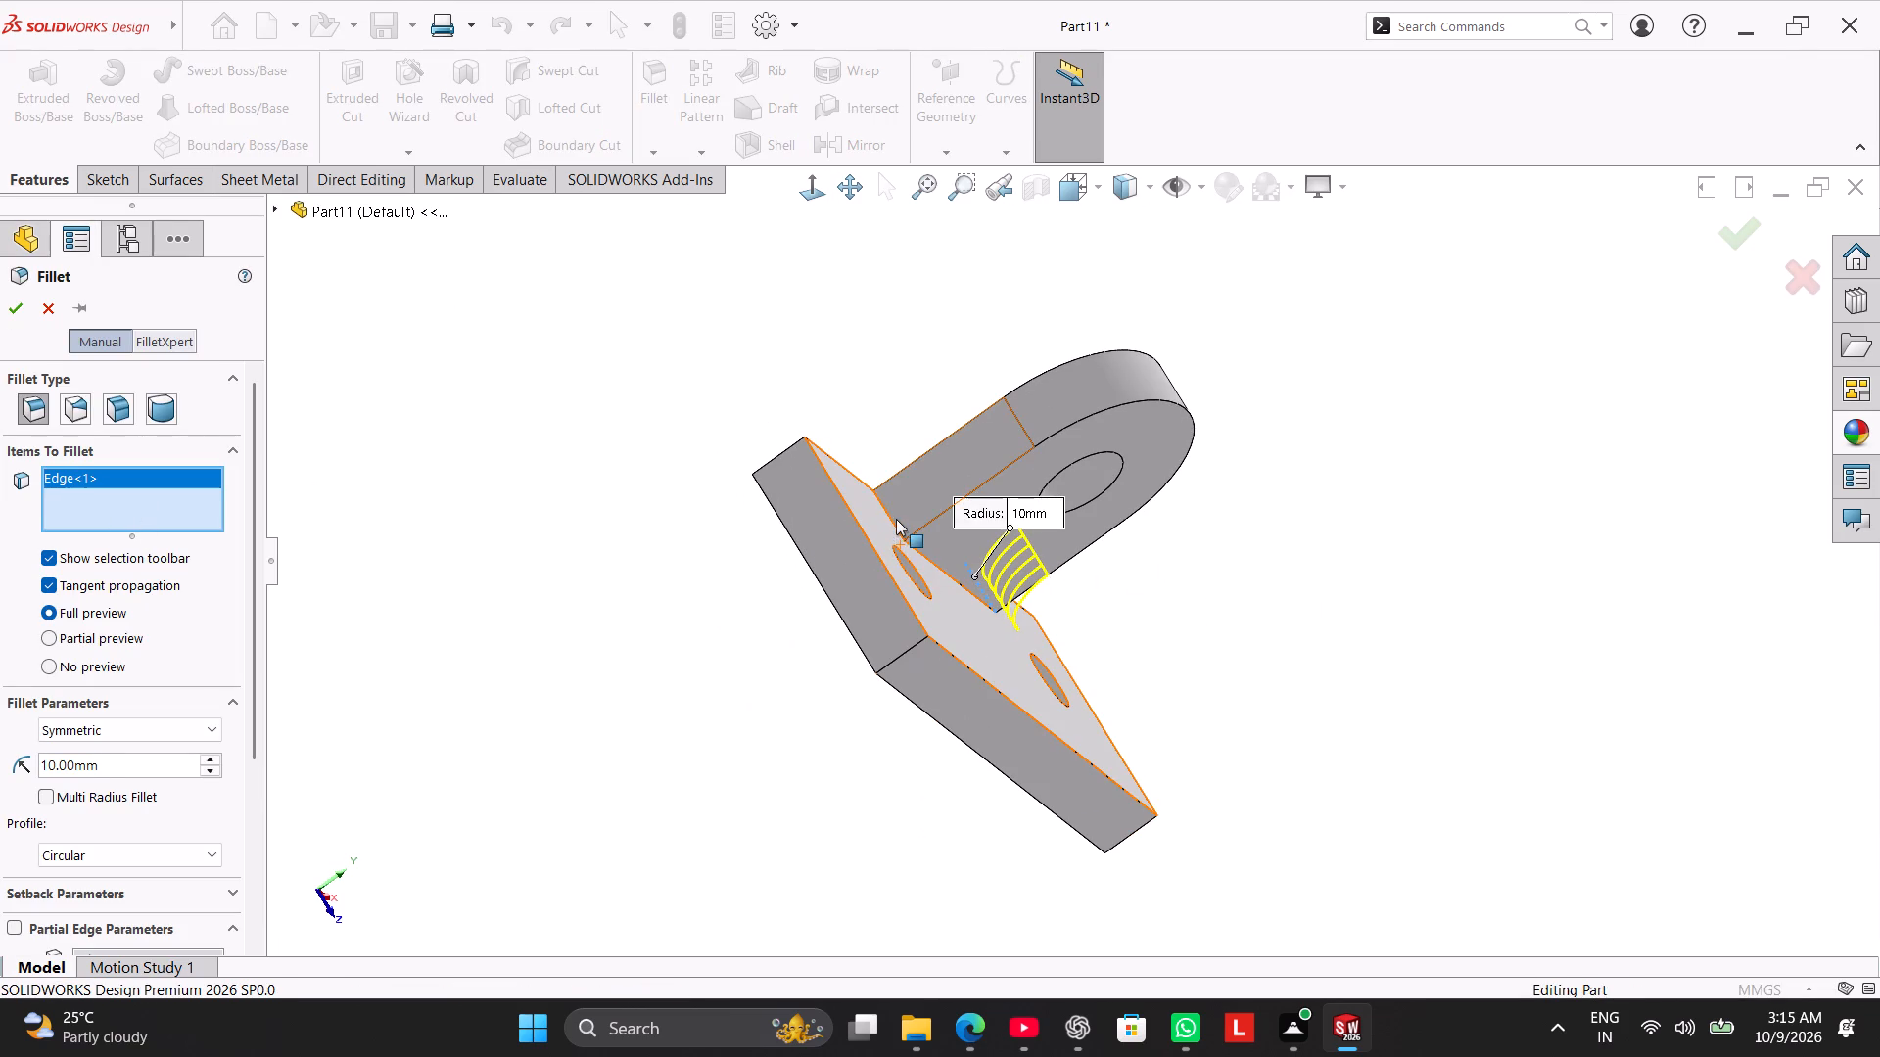
pyautogui.click(889, 515)
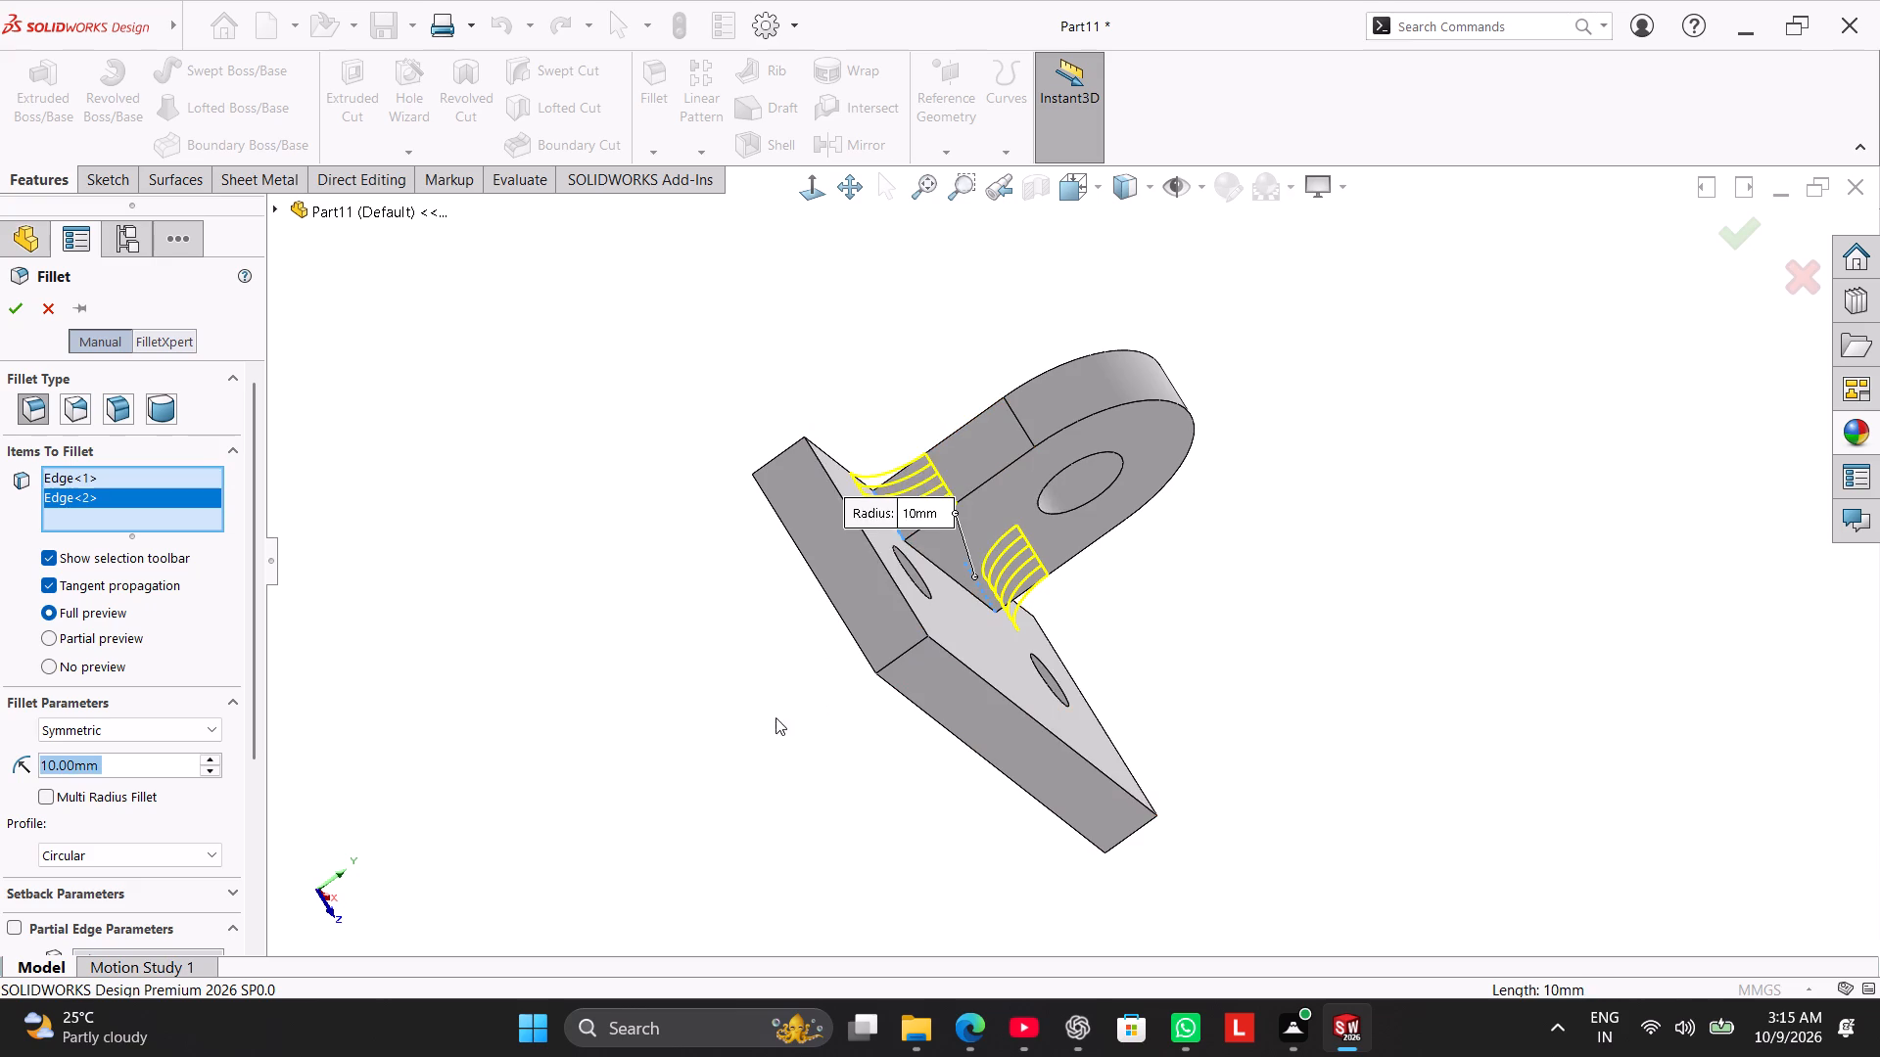
pyautogui.moveTo(673, 662); pyautogui.dragTo(602, 525, button='middle')
pyautogui.click(749, 525)
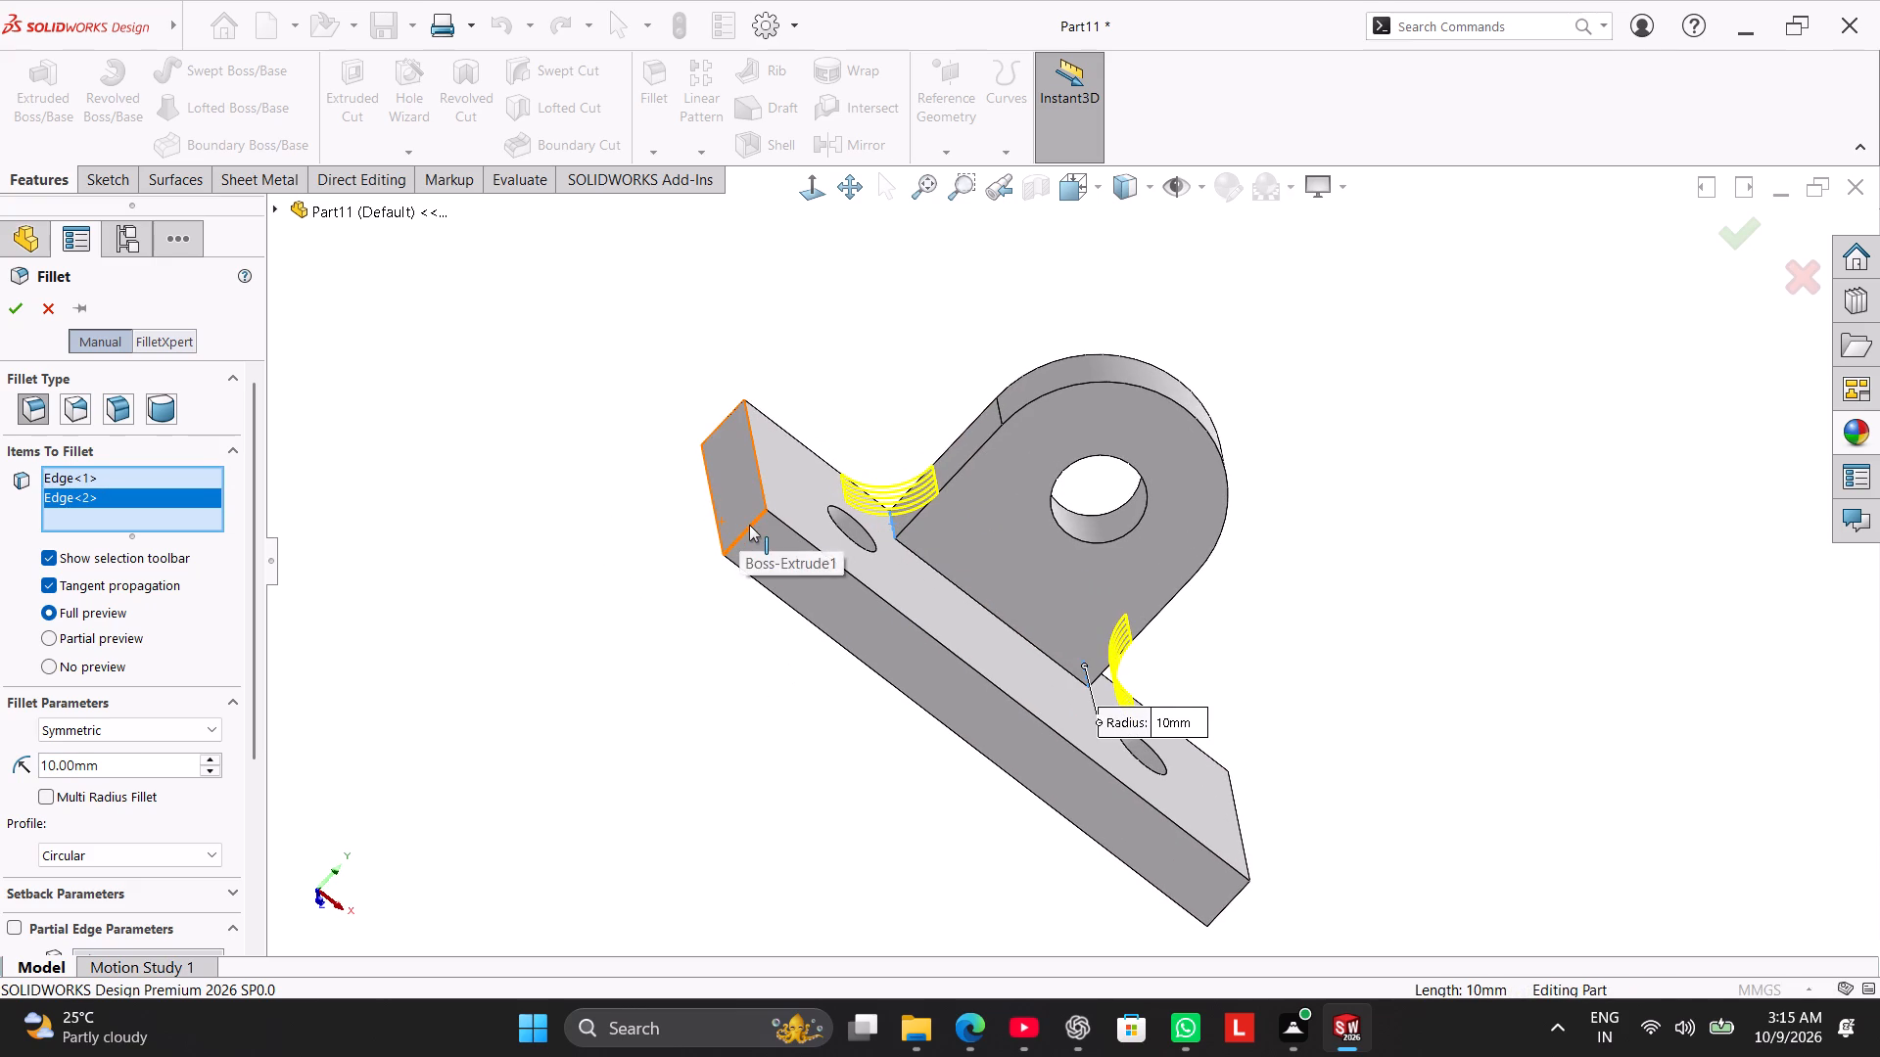
pyautogui.moveTo(678, 595); pyautogui.dragTo(674, 579, button='middle')
pyautogui.moveTo(682, 642); pyautogui.dragTo(613, 518, button='middle')
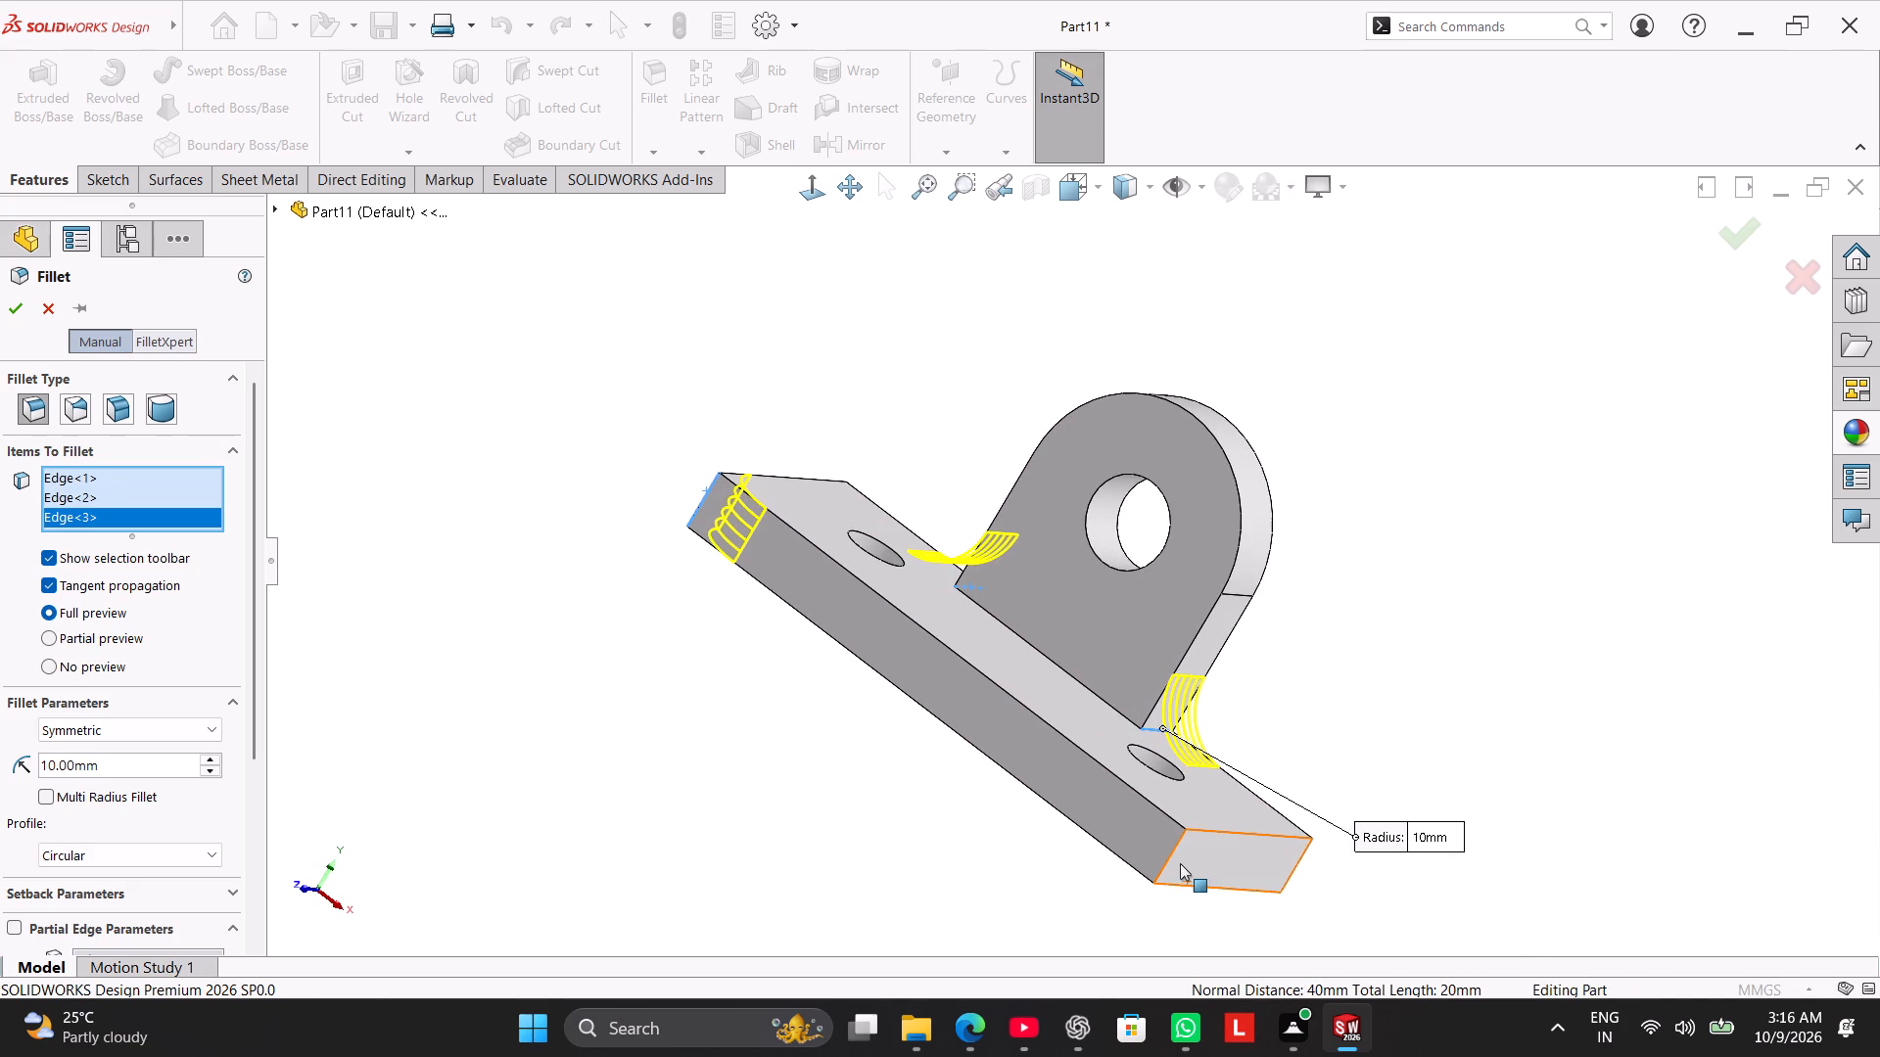
pyautogui.click(1174, 853)
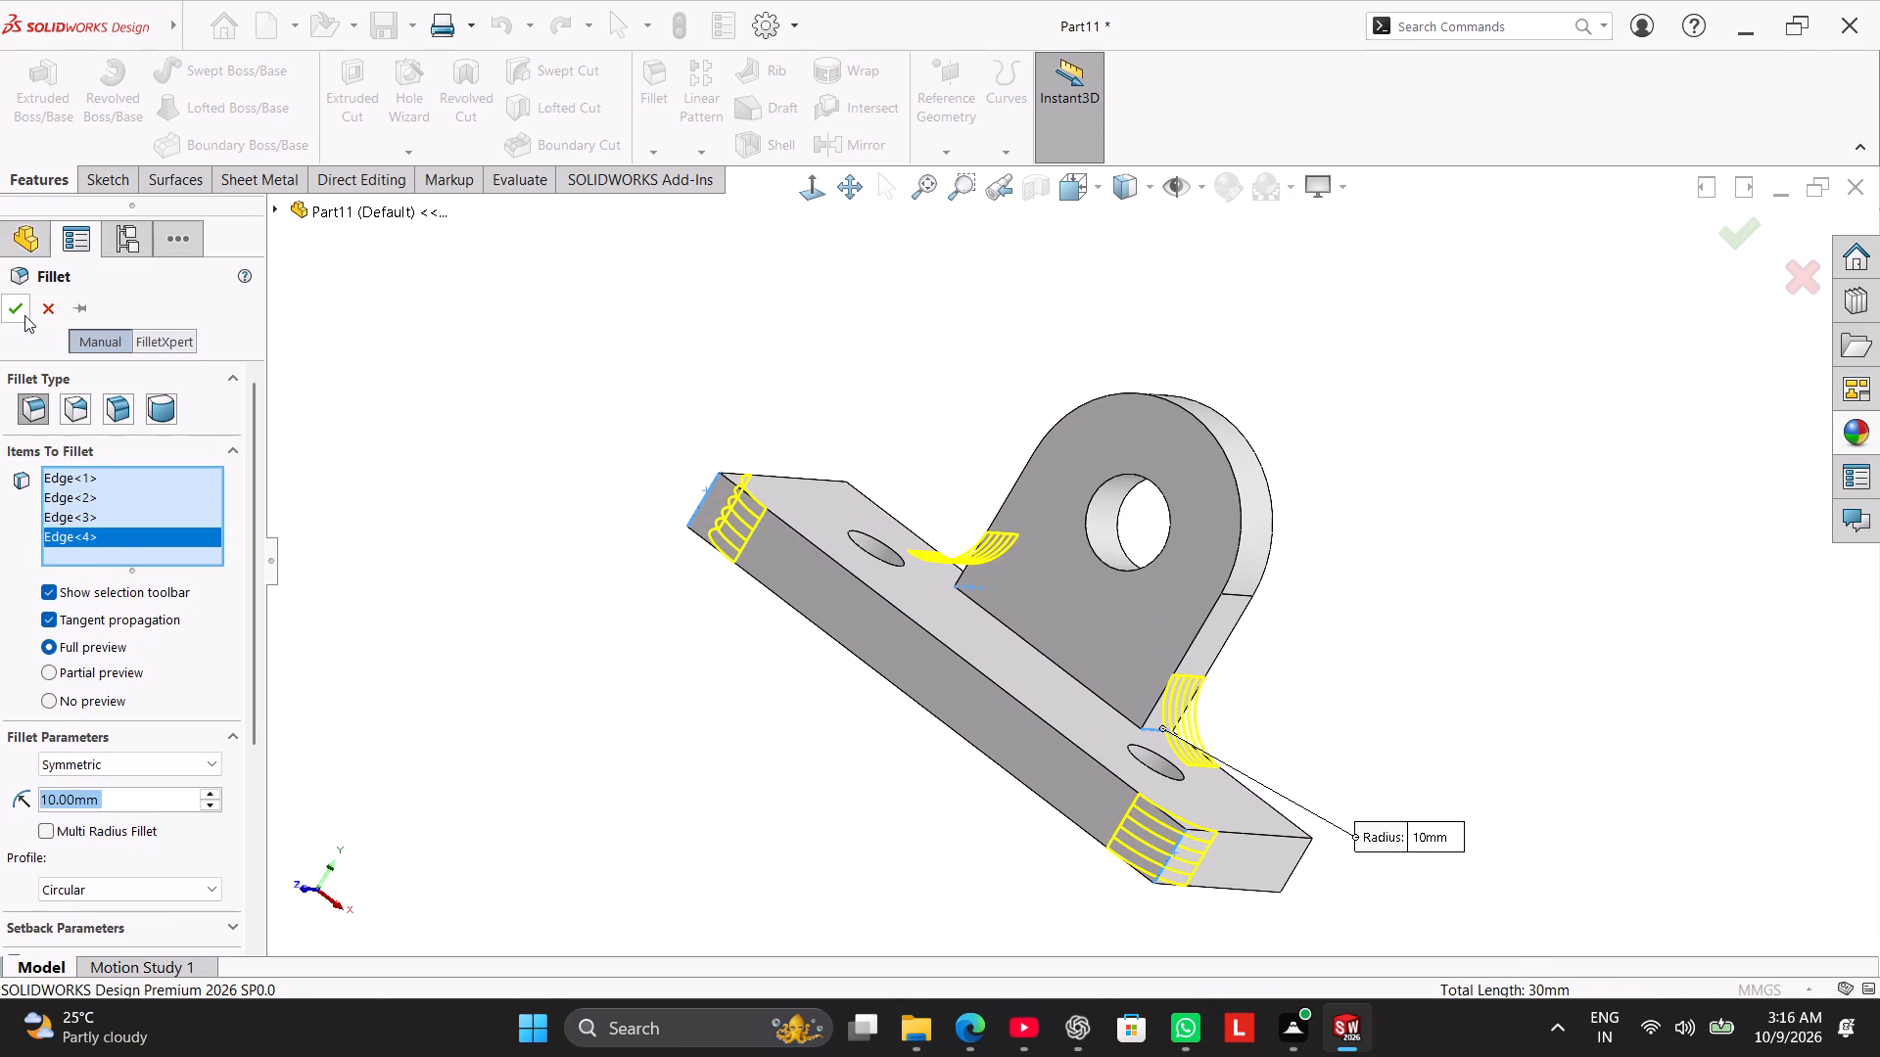
pyautogui.click(24, 315)
pyautogui.click(452, 484)
pyautogui.moveTo(544, 580); pyautogui.dragTo(539, 646, button='middle')
pyautogui.moveTo(559, 623); pyautogui.dragTo(910, 419, button='right')
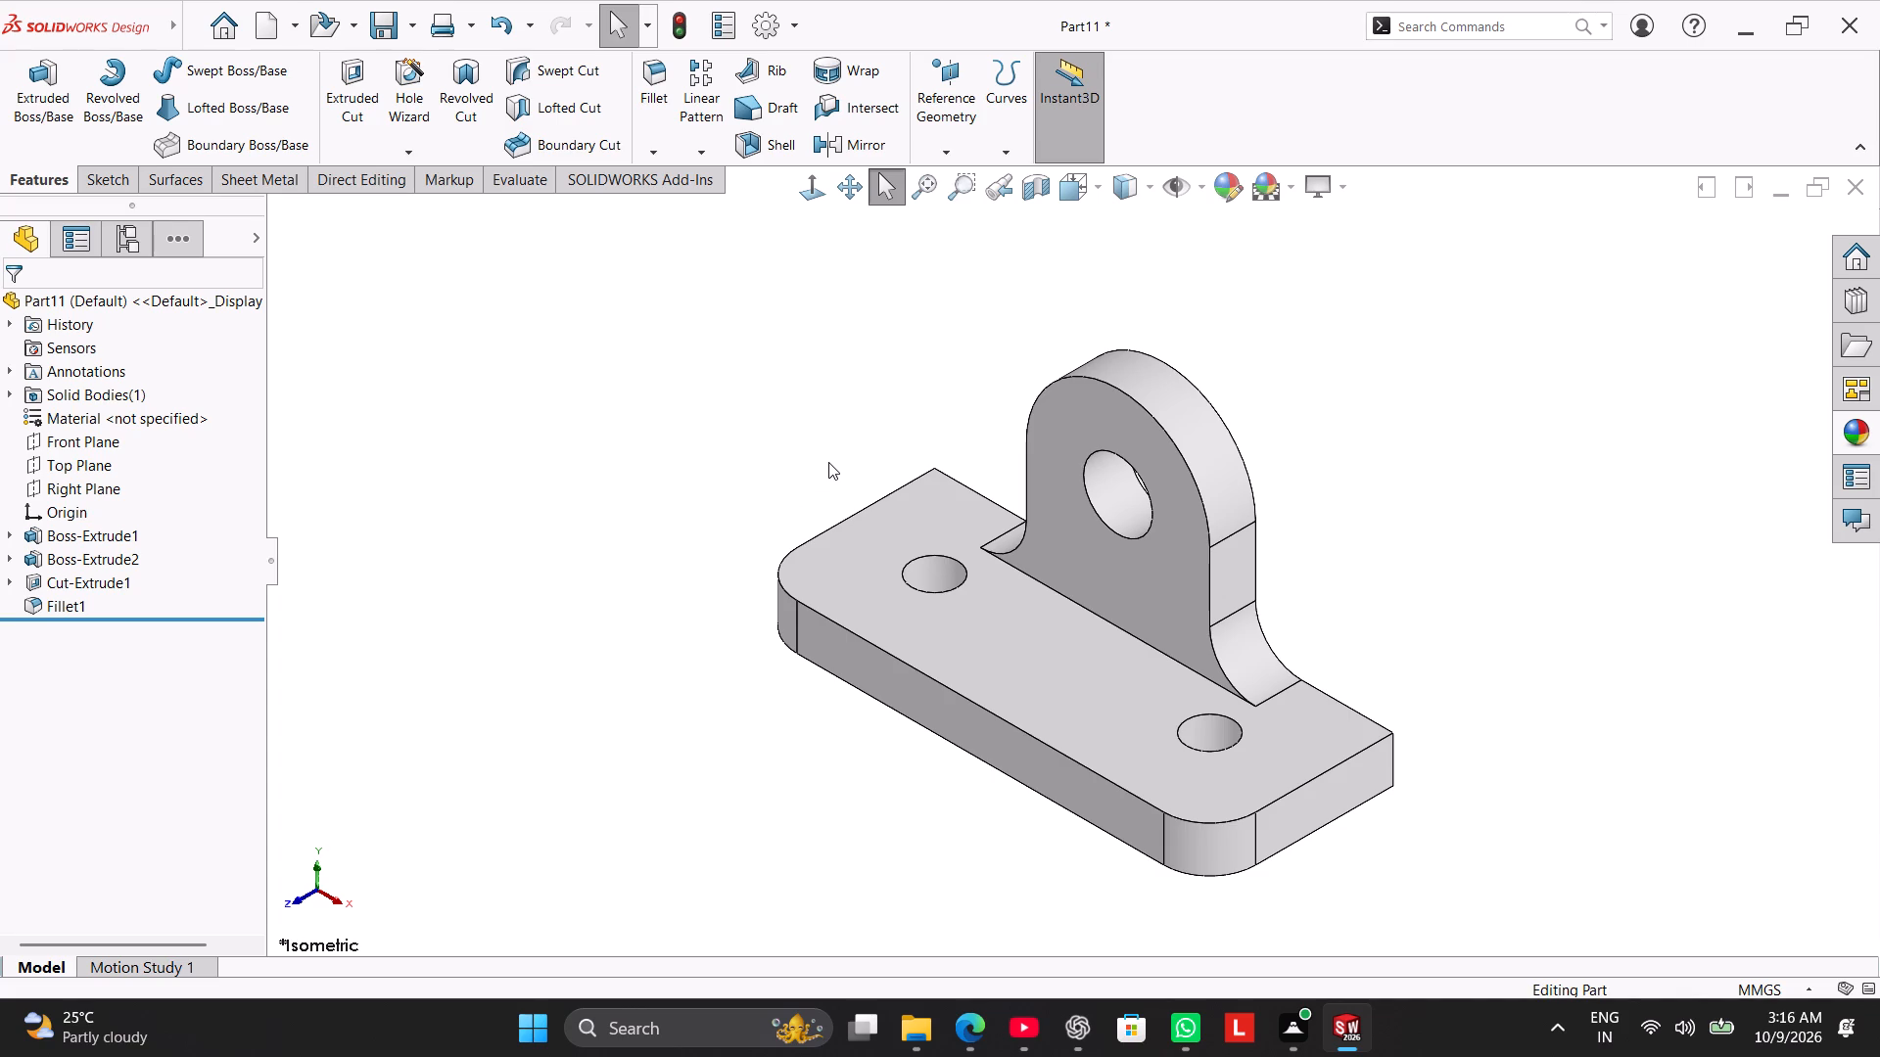
pyautogui.moveTo(828, 462); pyautogui.dragTo(821, 537, button='middle')
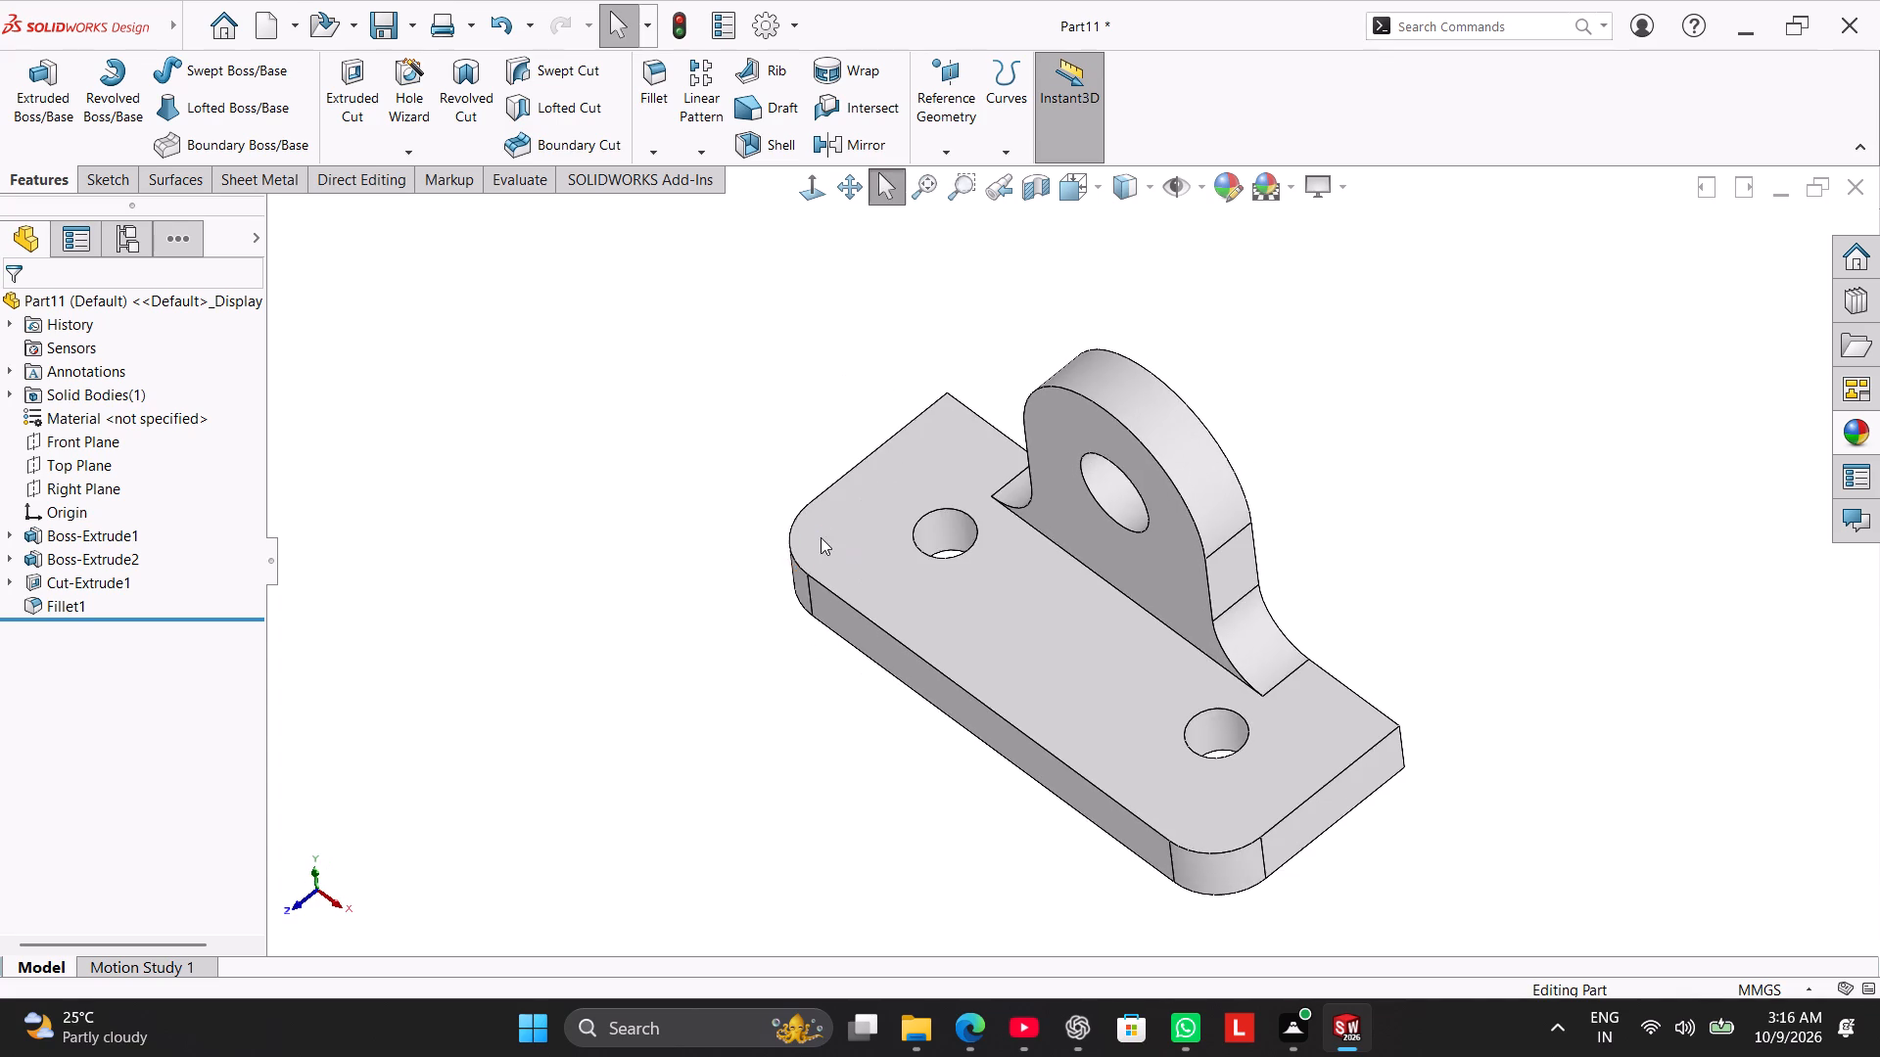
pyautogui.moveTo(620, 557); pyautogui.dragTo(864, 392, button='right')
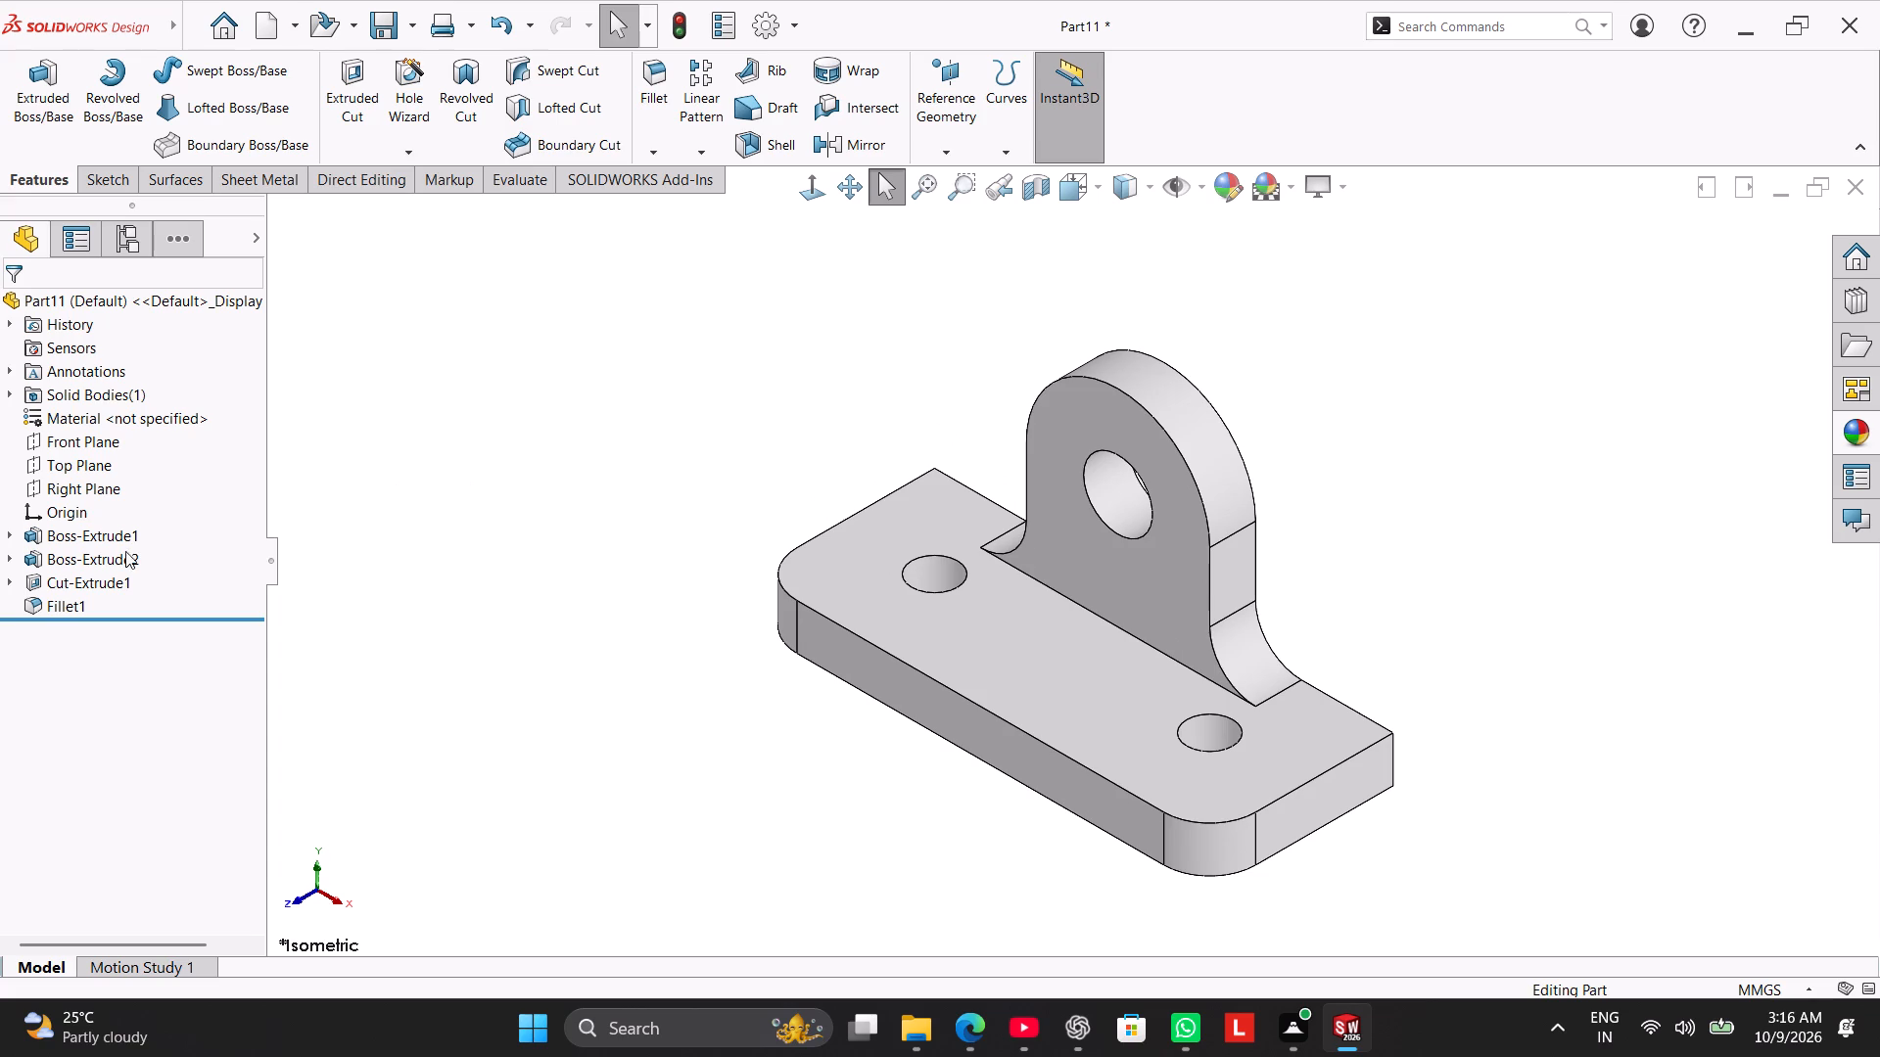
# Edit the fillet as a Multi Radius Fillet and set the base's two front corner radii to 15 mm.
pyautogui.rightClick(39, 605)
pyautogui.click(62, 550)
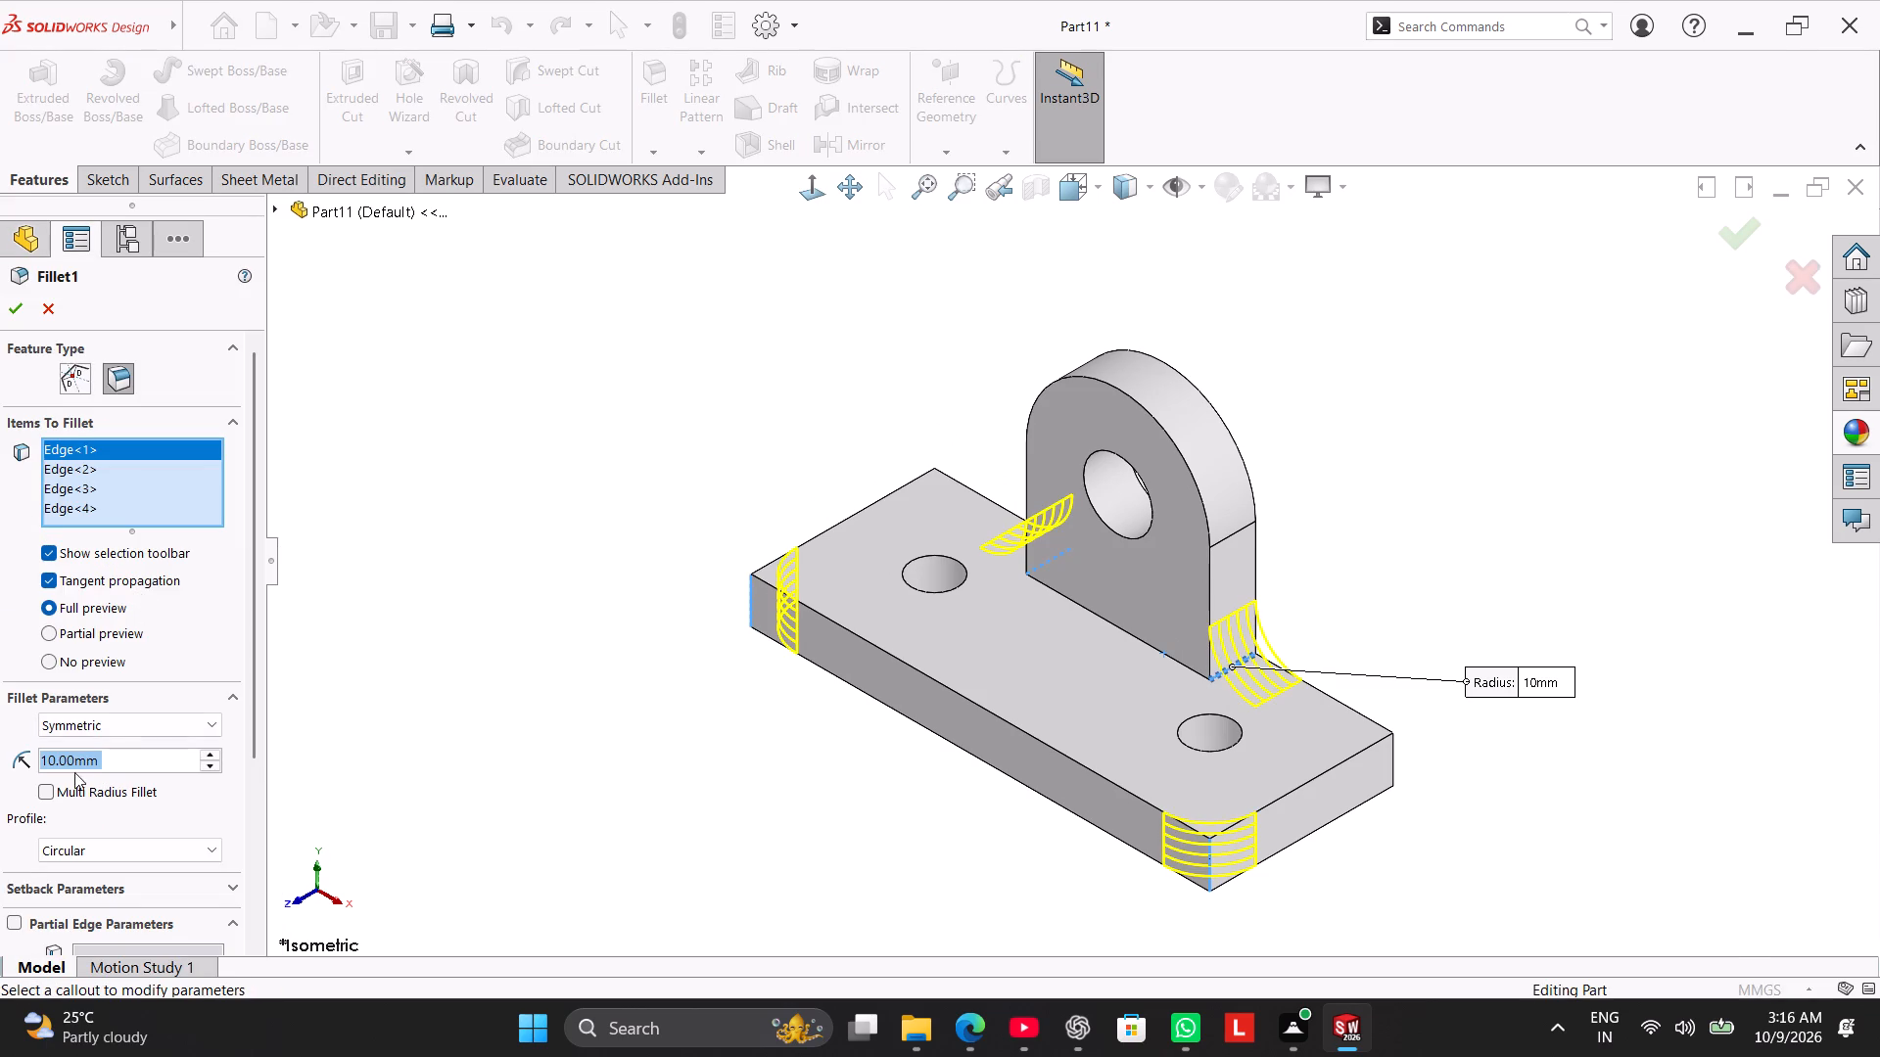
pyautogui.click(56, 788)
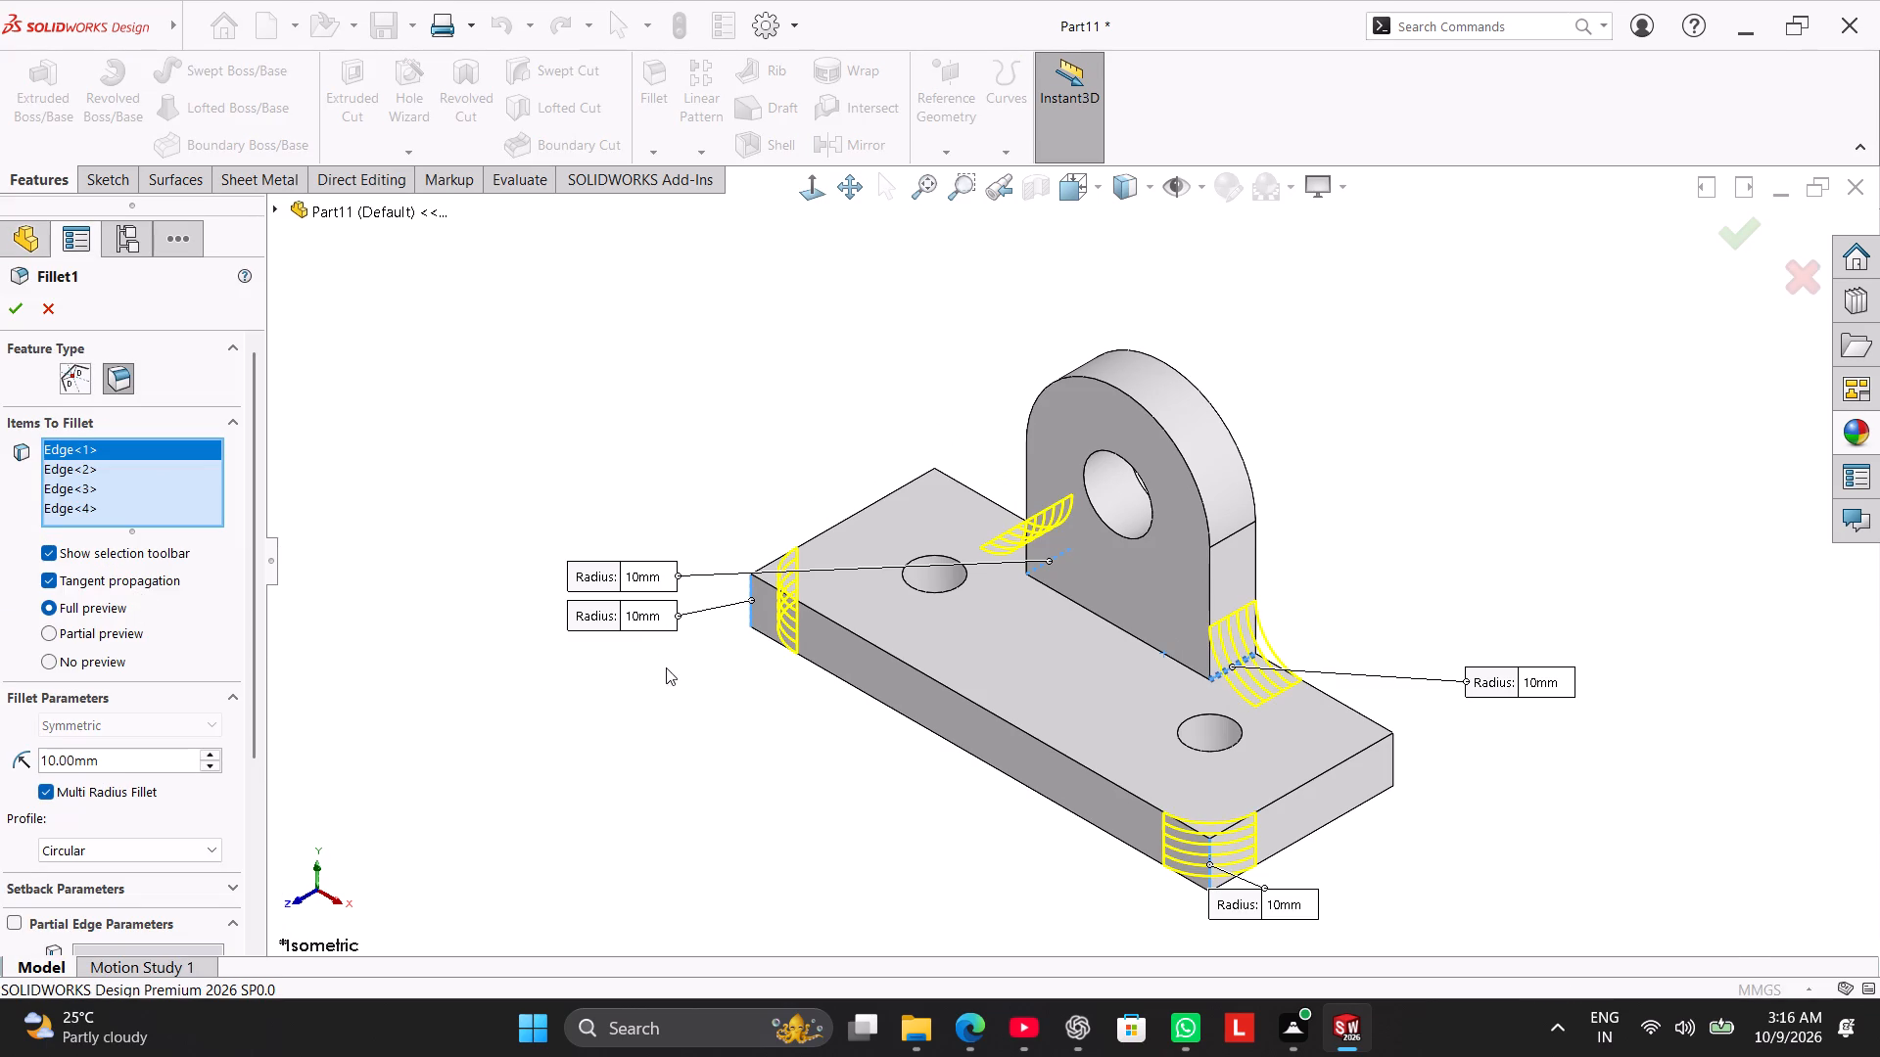
pyautogui.moveTo(629, 579); pyautogui.dragTo(649, 541)
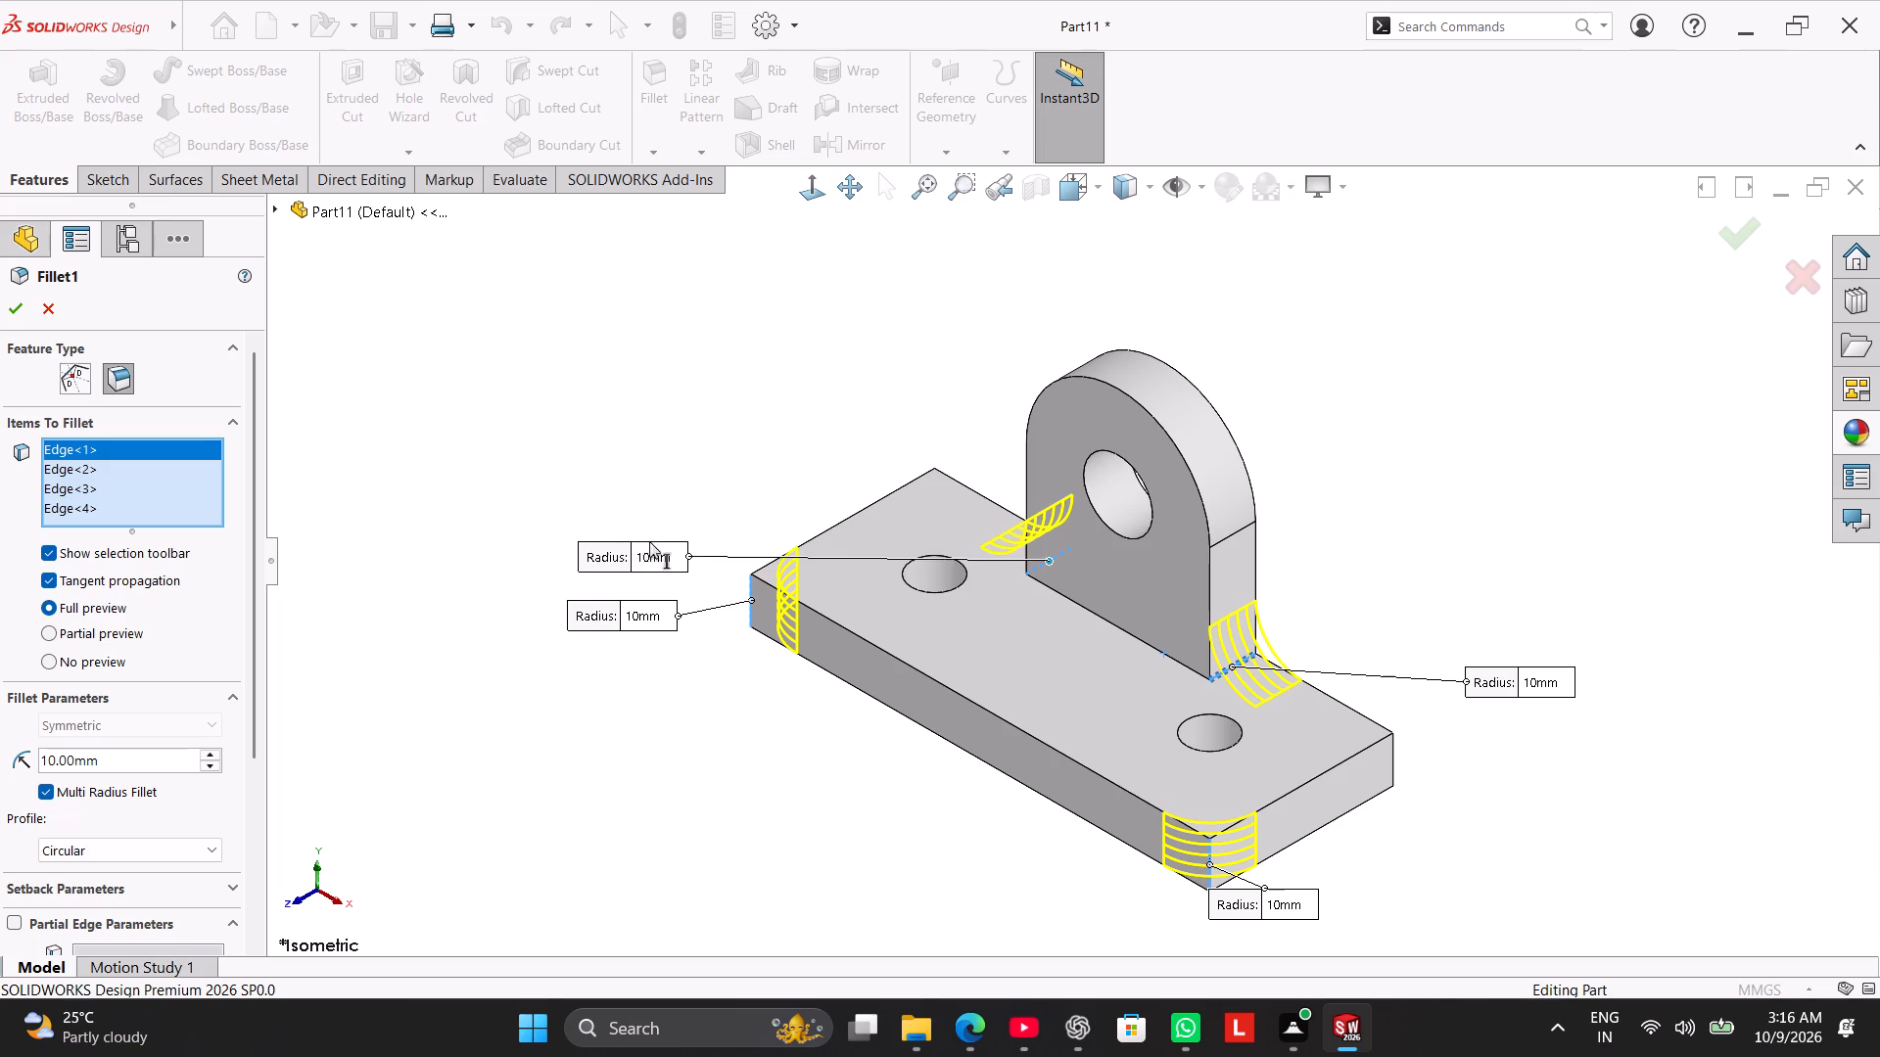
pyautogui.moveTo(649, 541); pyautogui.dragTo(797, 365)
pyautogui.doubleClick(634, 614)
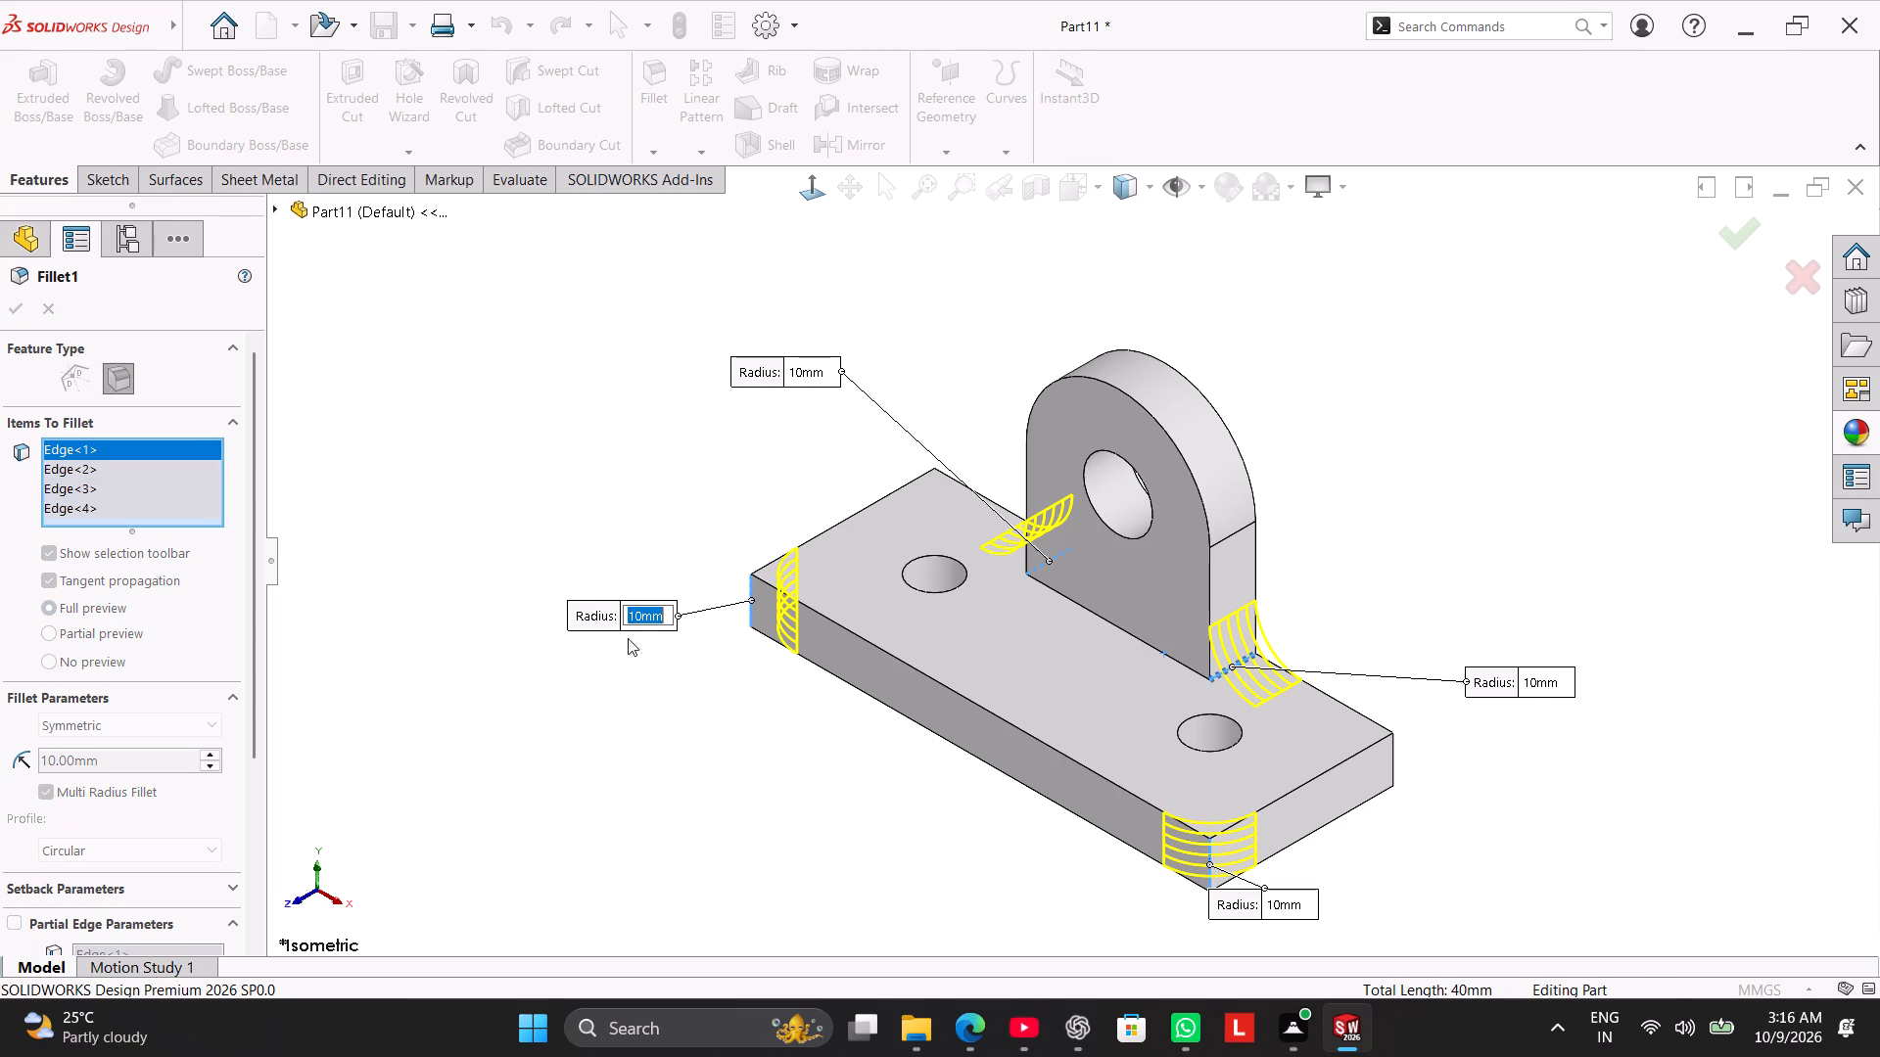
pyautogui.write('15')
pyautogui.press('Return')
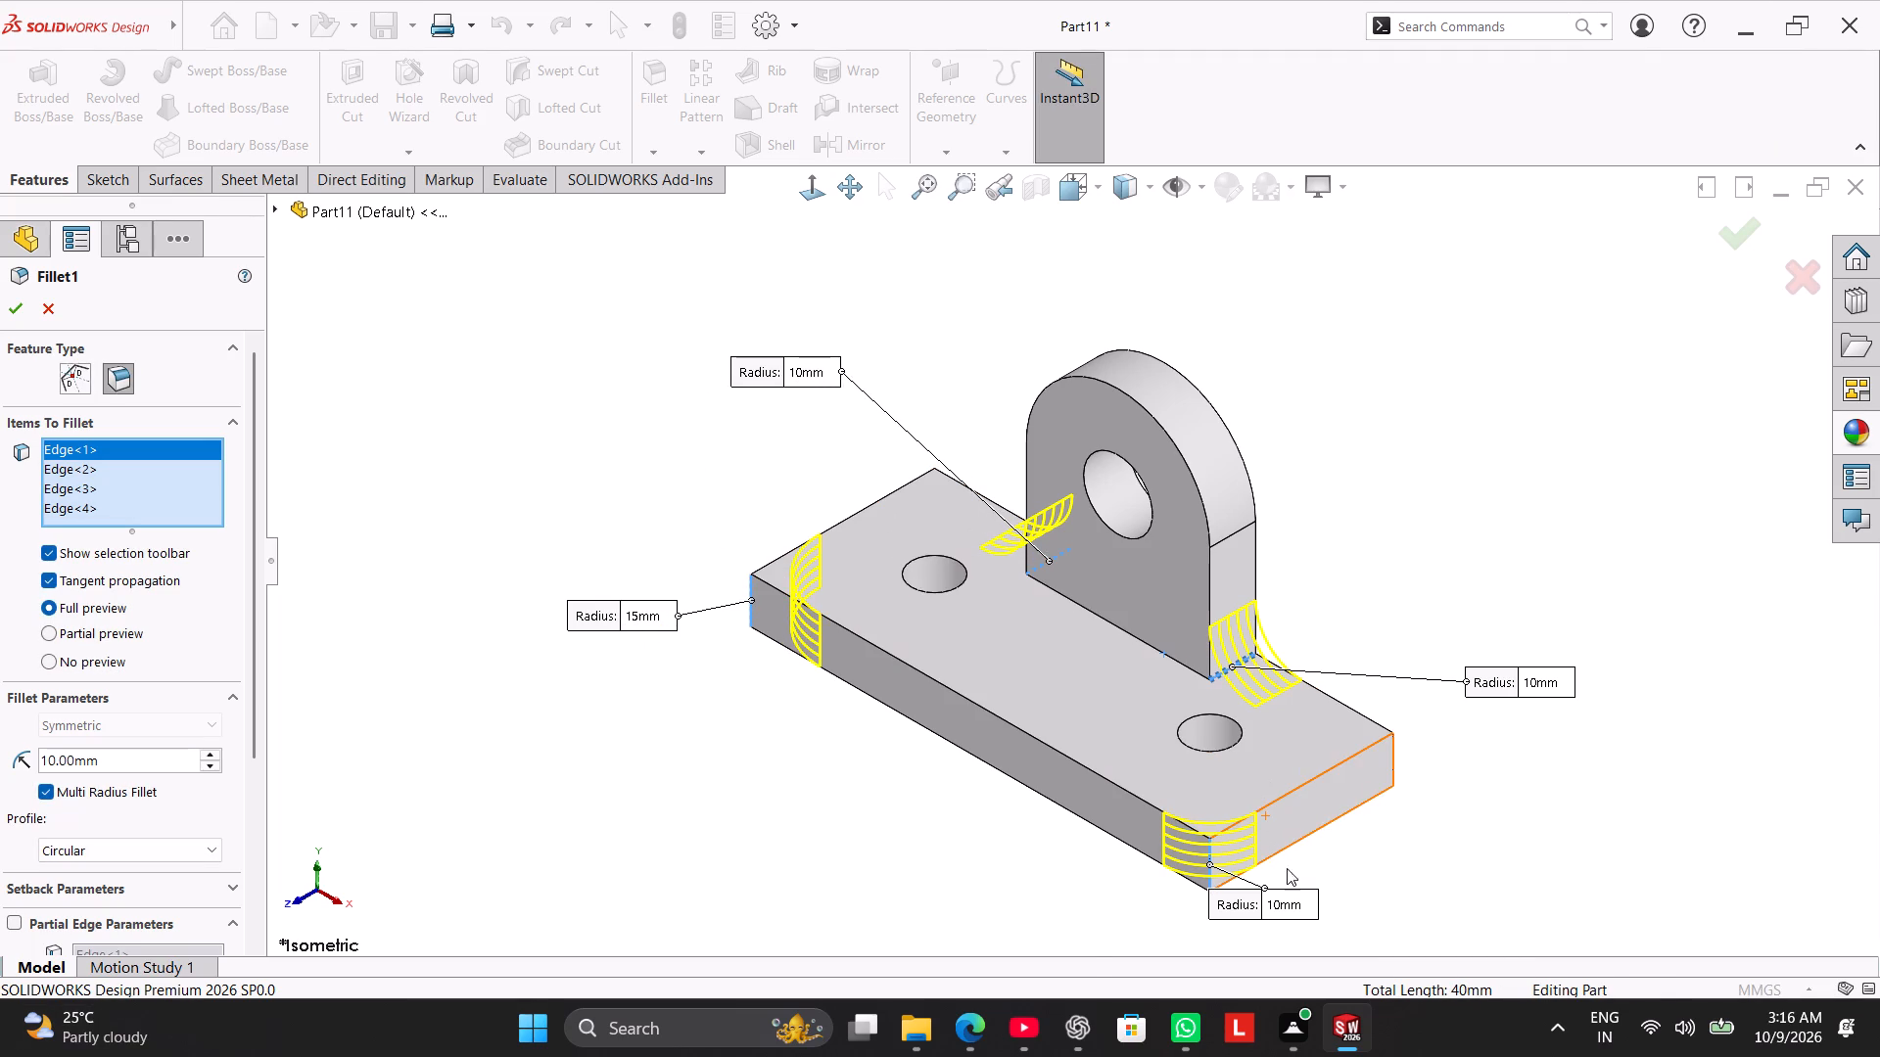
pyautogui.doubleClick(1295, 899)
pyautogui.press('1')
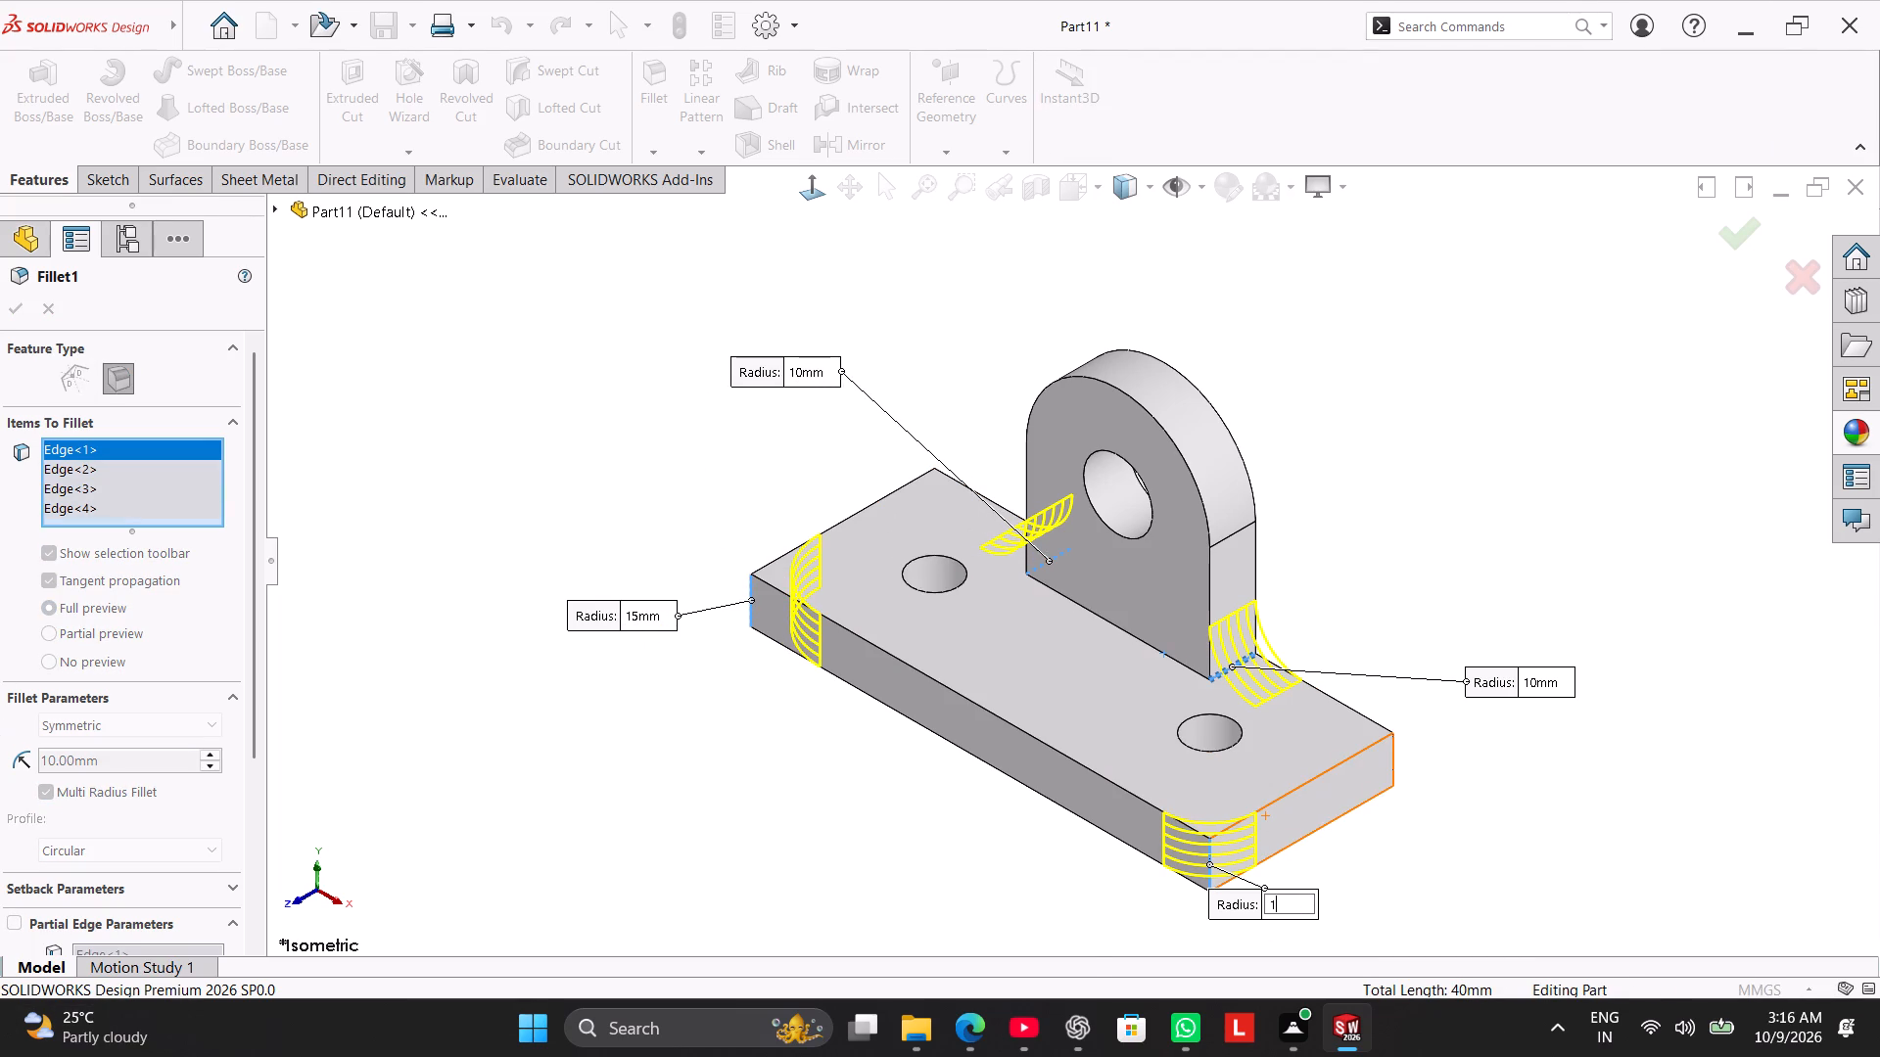
pyautogui.press('5')
pyautogui.press('Return')
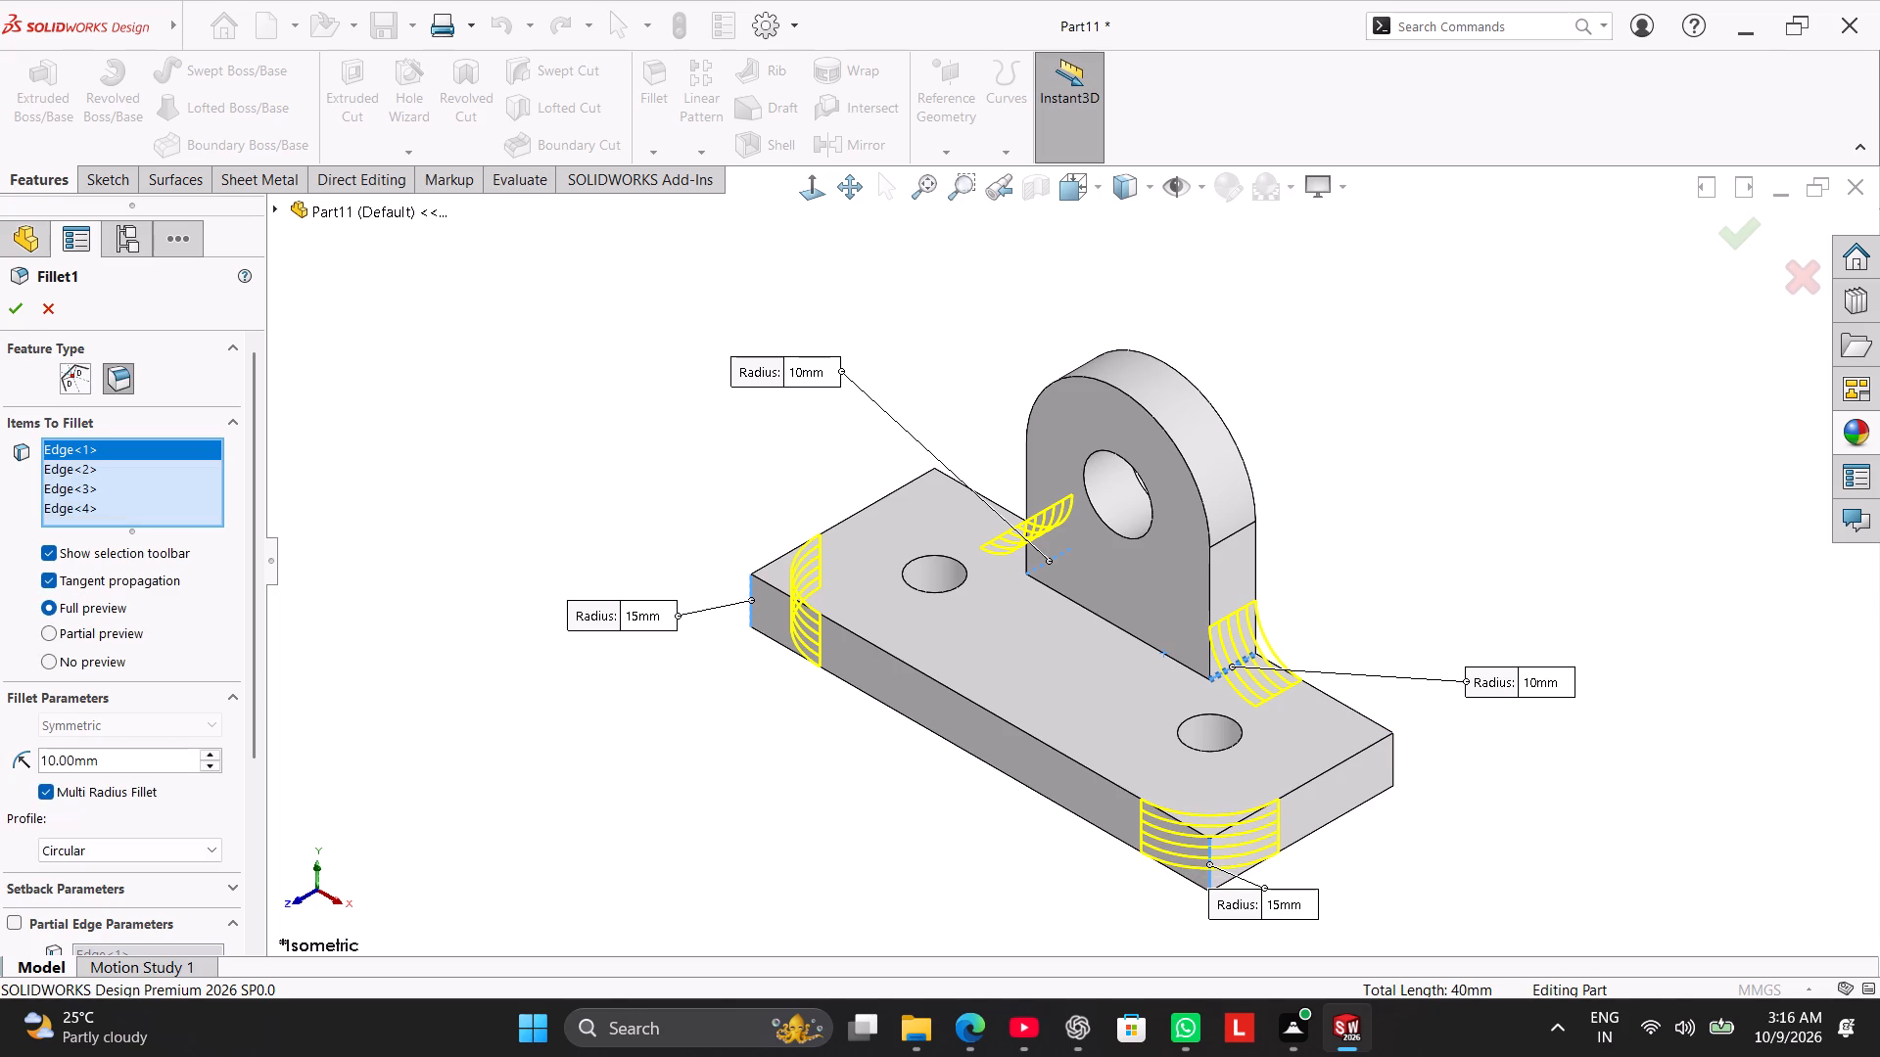
pyautogui.click(15, 310)
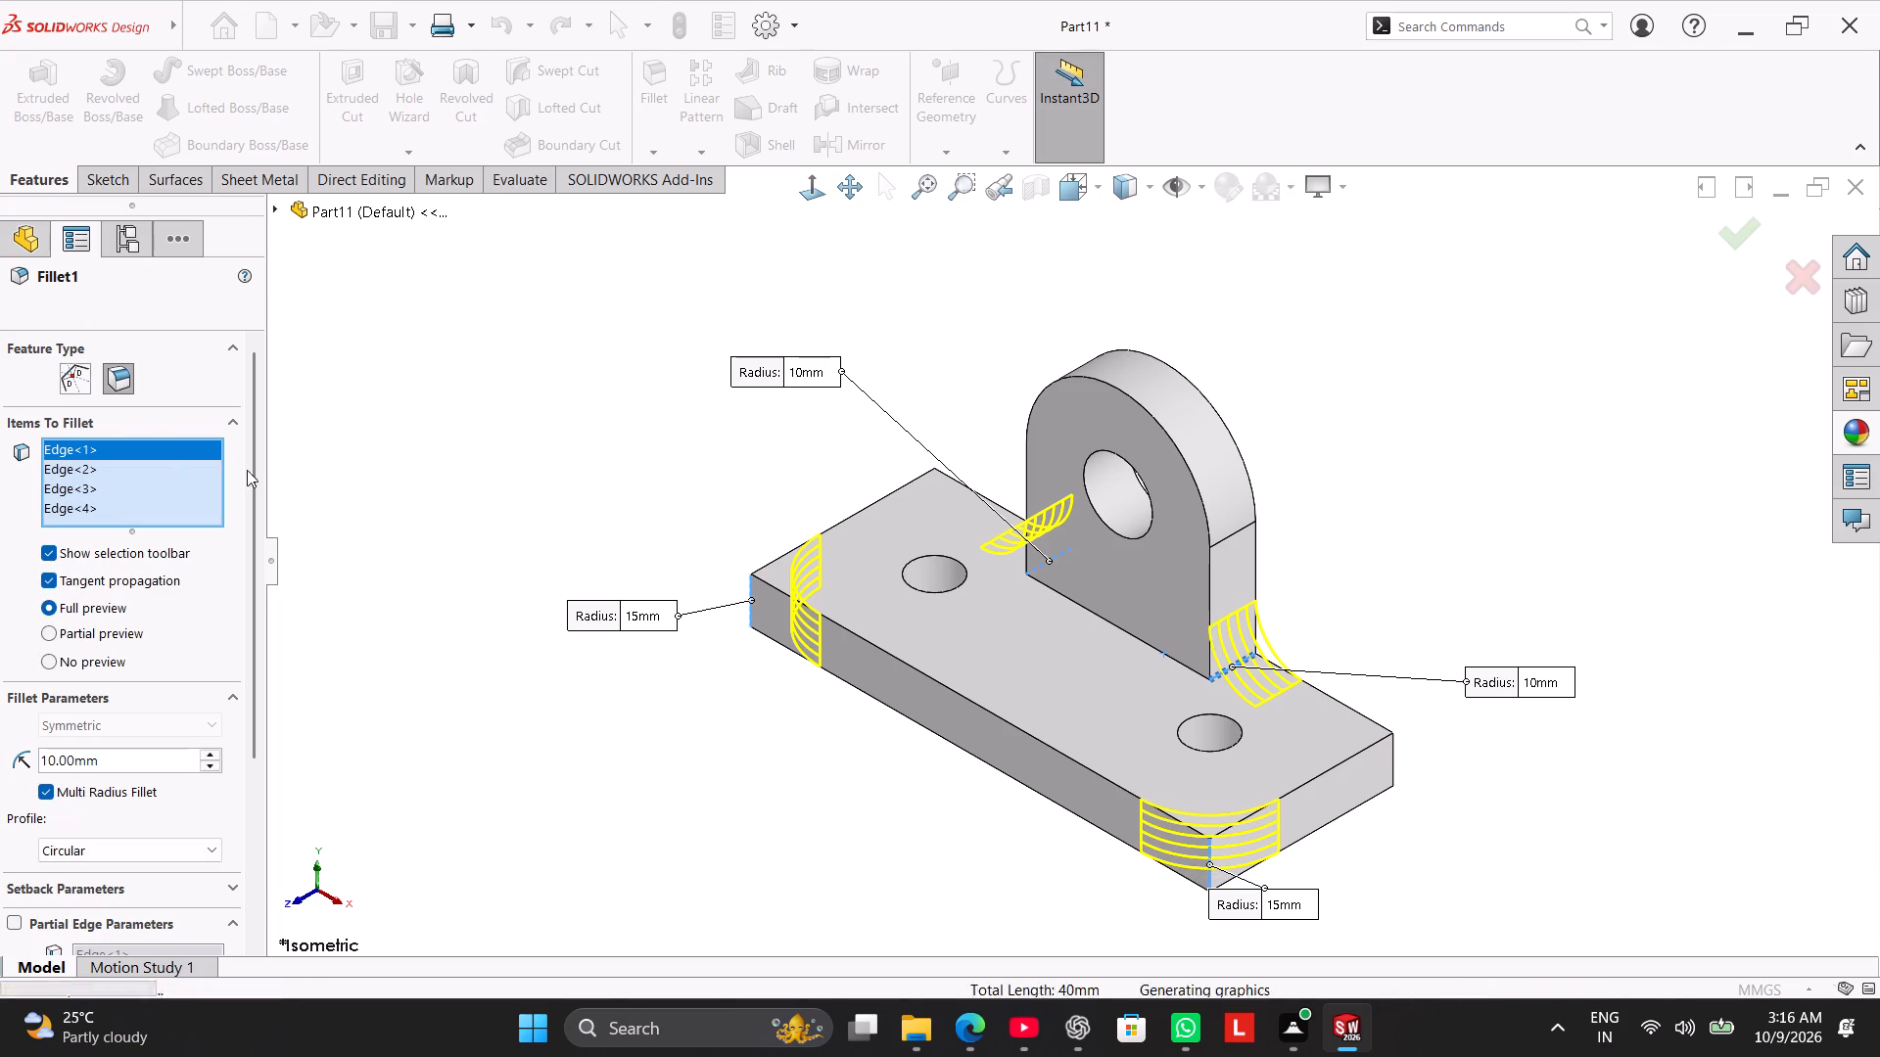
pyautogui.click(383, 504)
pyautogui.moveTo(386, 640); pyautogui.dragTo(734, 421, button='right')
pyautogui.moveTo(573, 554); pyautogui.dragTo(899, 394, button='right')
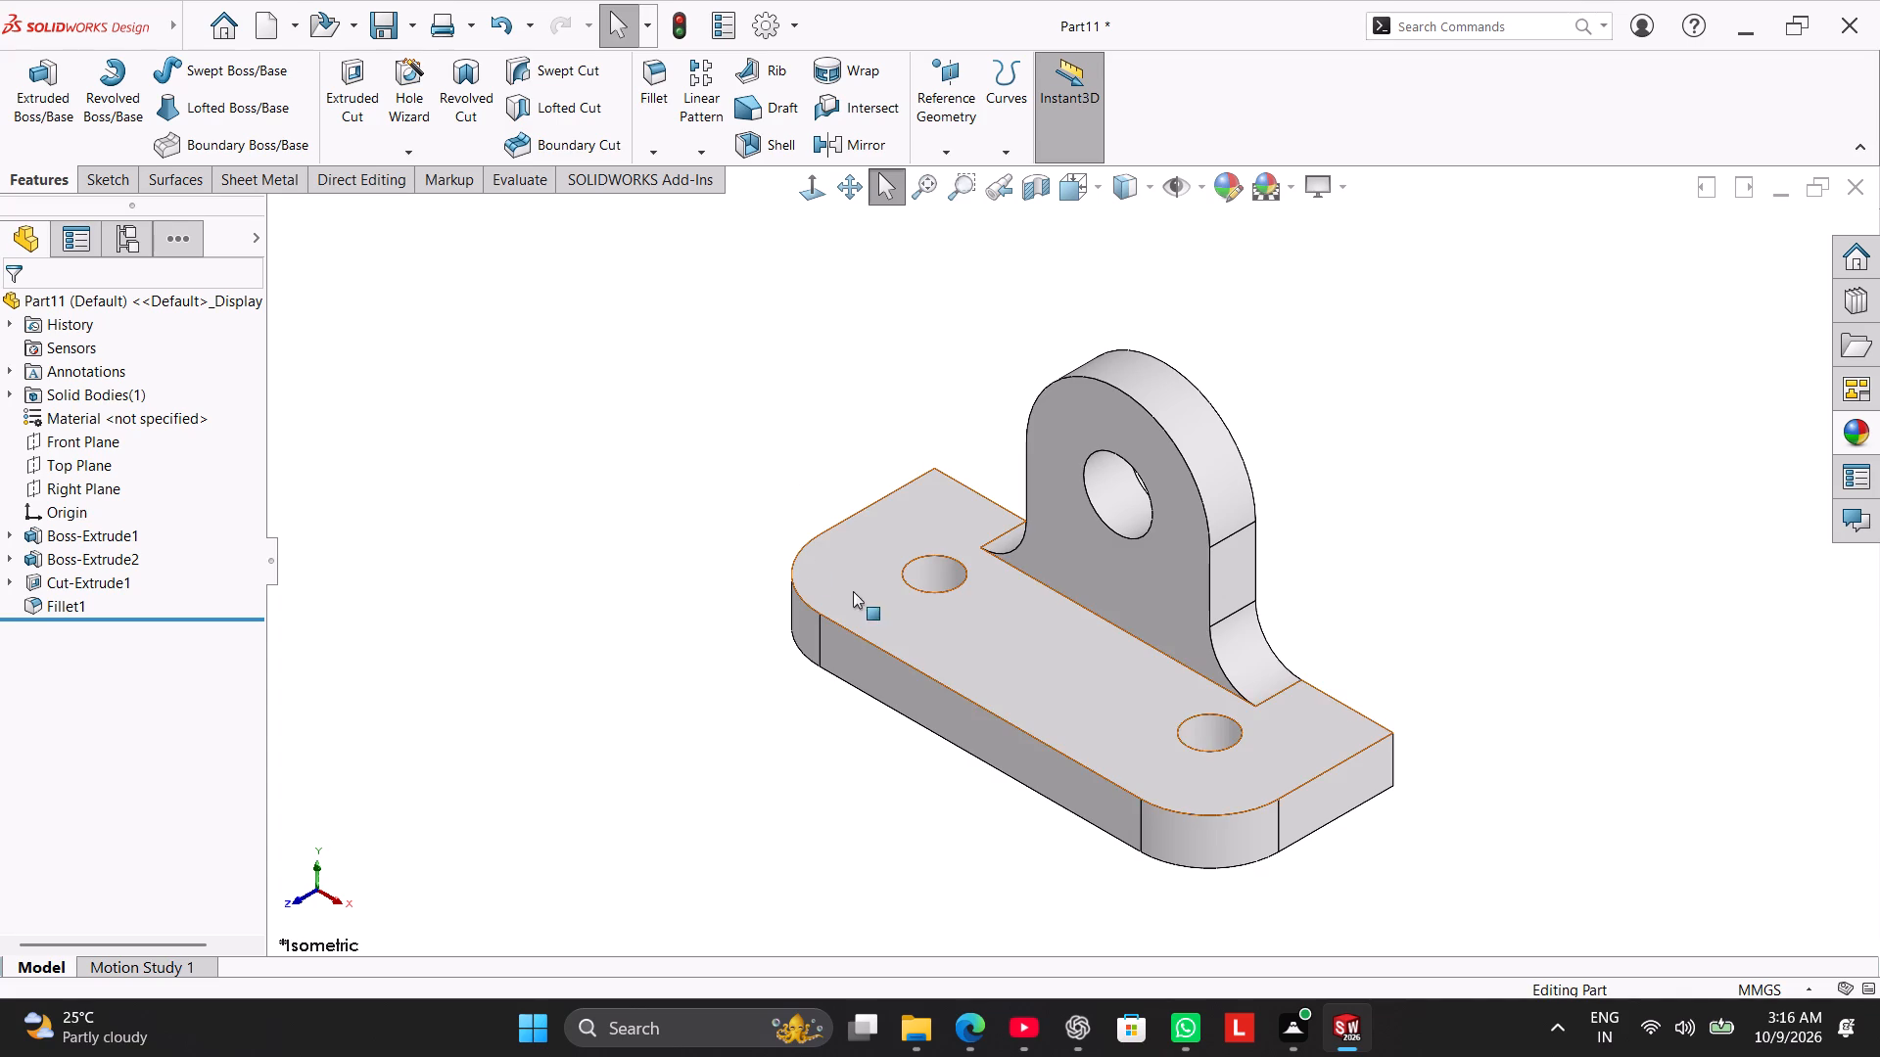
# Start a sketch on the Right Plane and draw a corner rectangle about 2.4 mm high along the base's bottom edge.
pyautogui.click(118, 483)
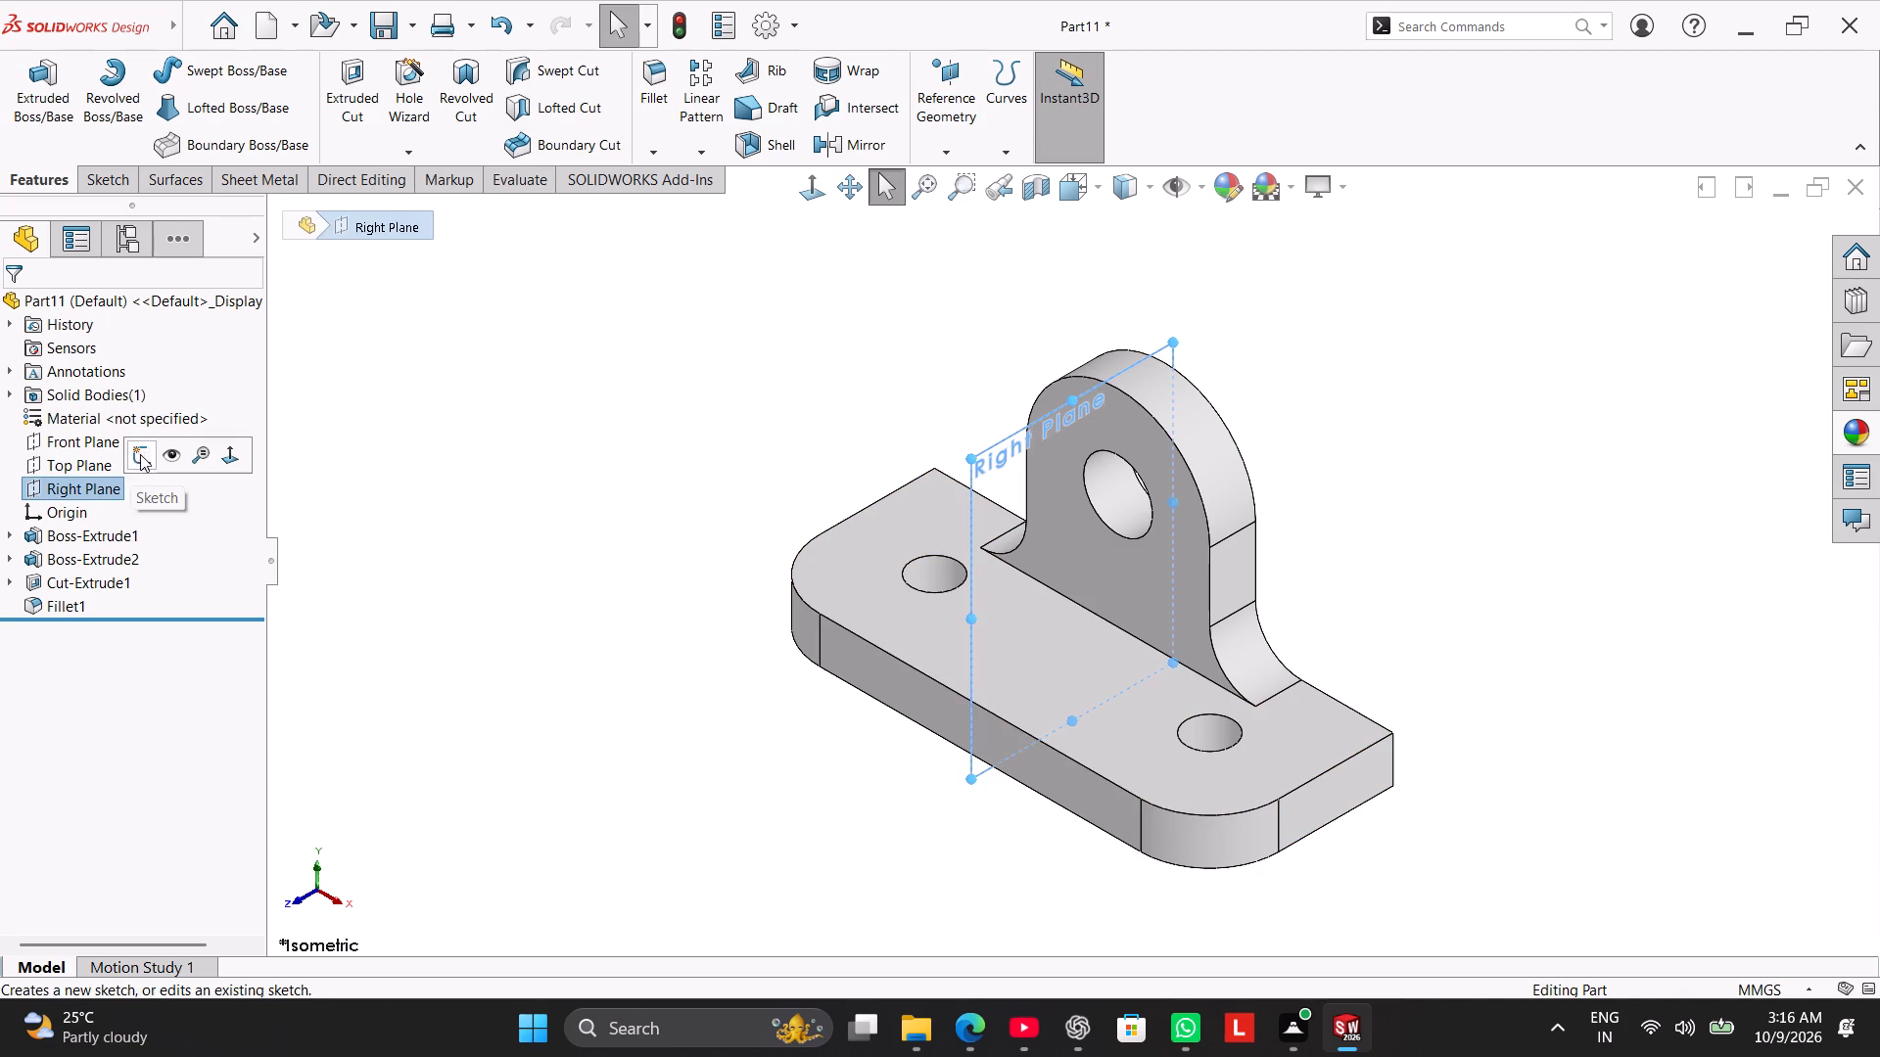
pyautogui.click(140, 454)
pyautogui.click(363, 504)
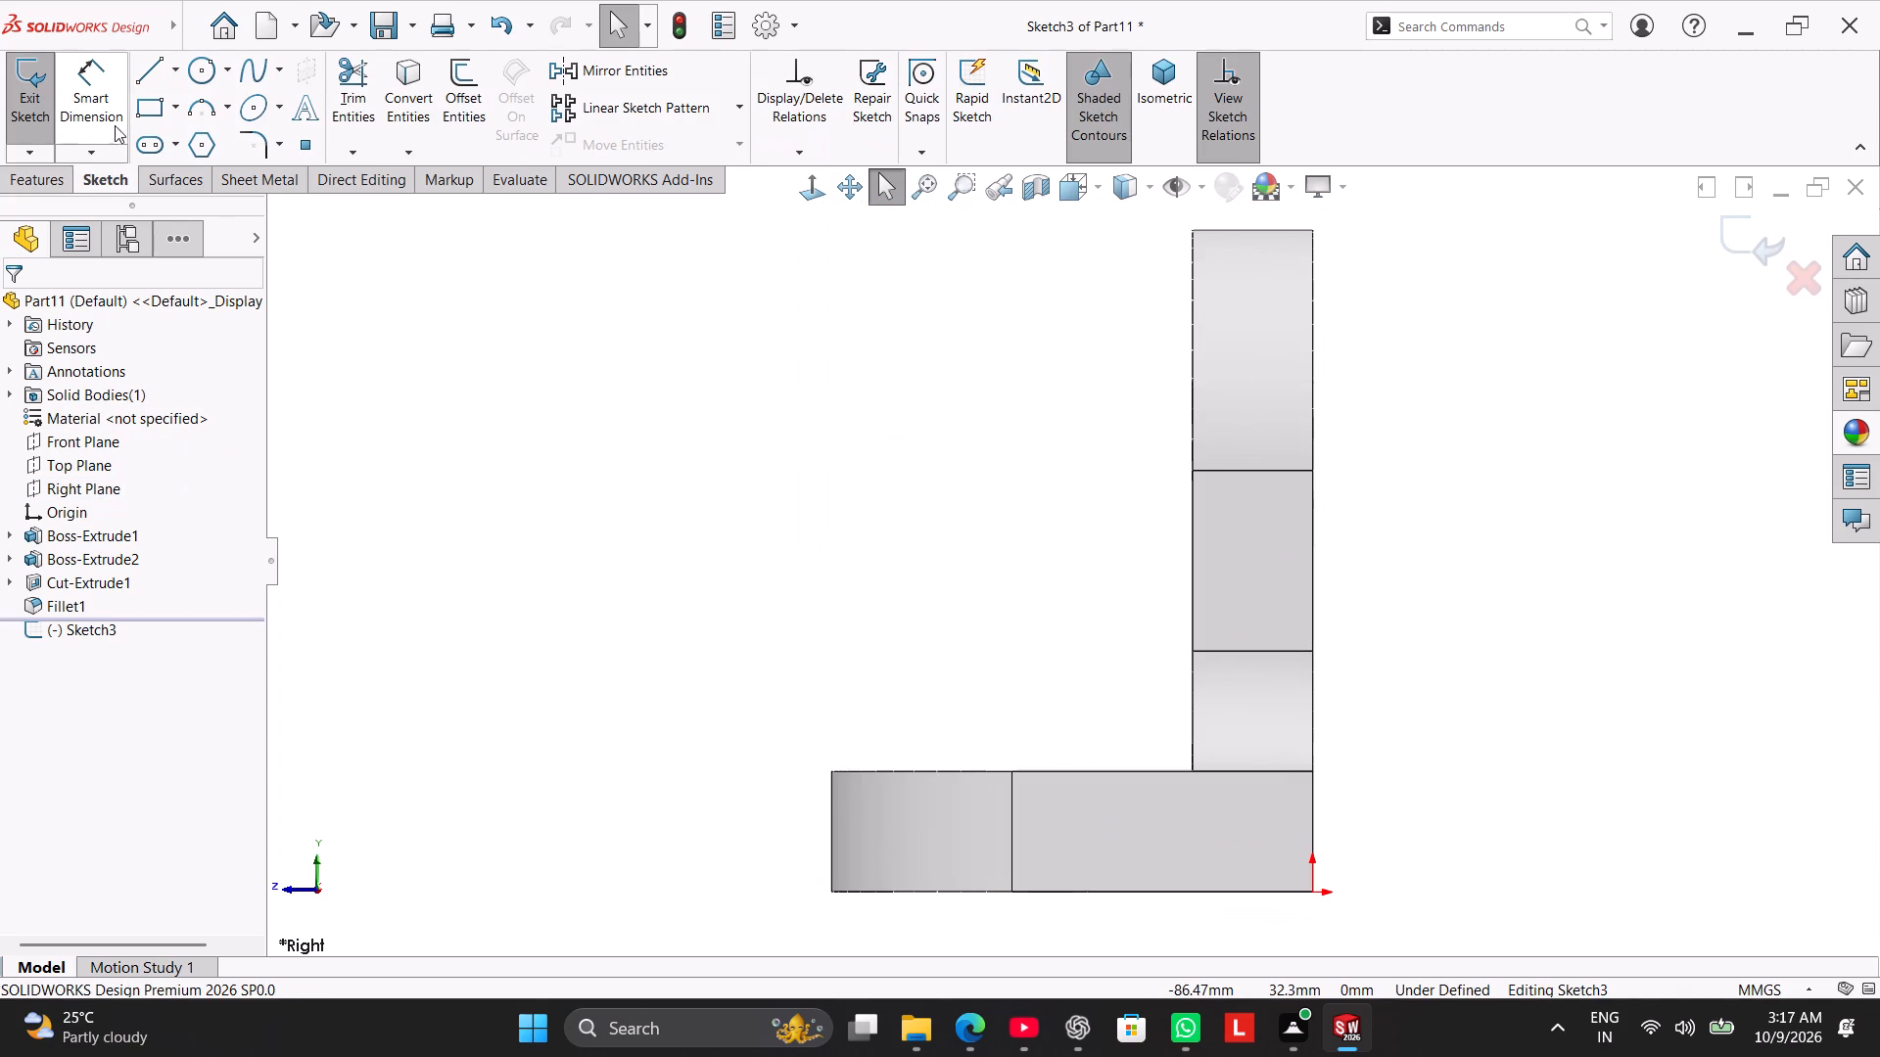
pyautogui.click(148, 104)
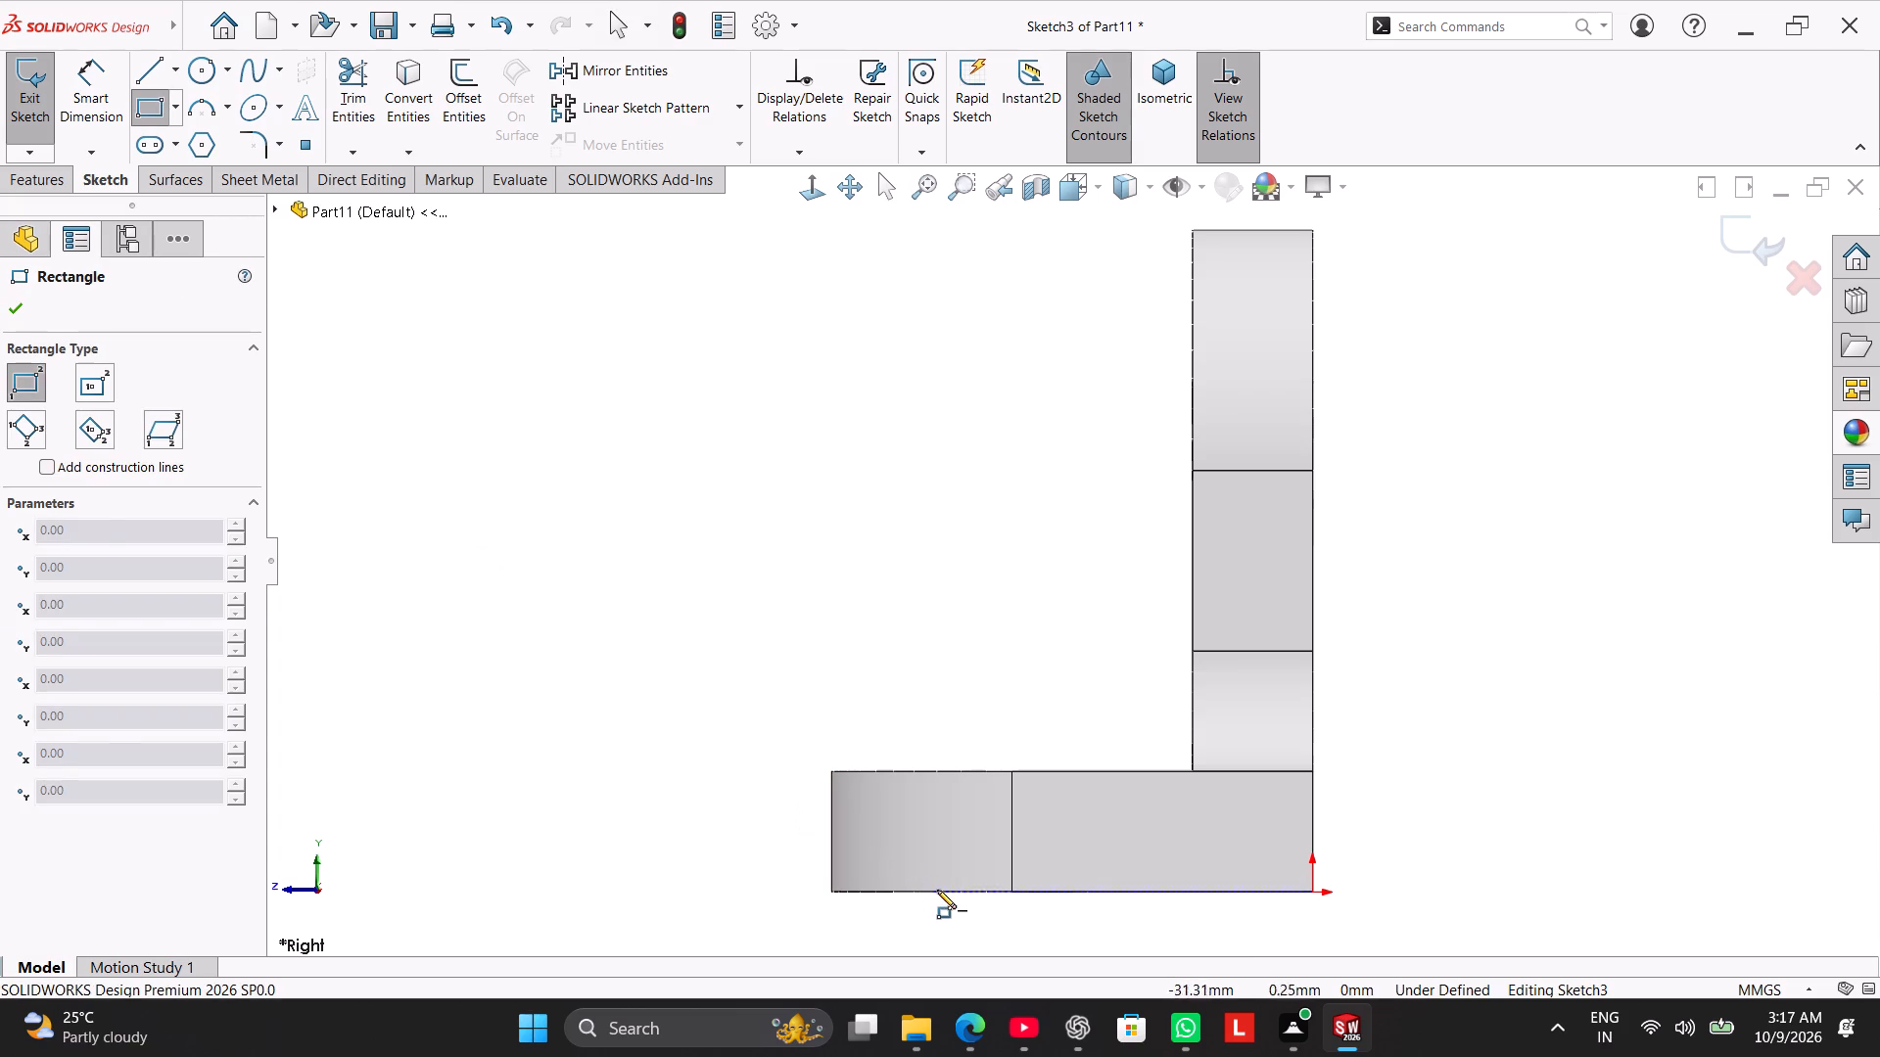
pyautogui.click(940, 892)
pyautogui.click(1120, 863)
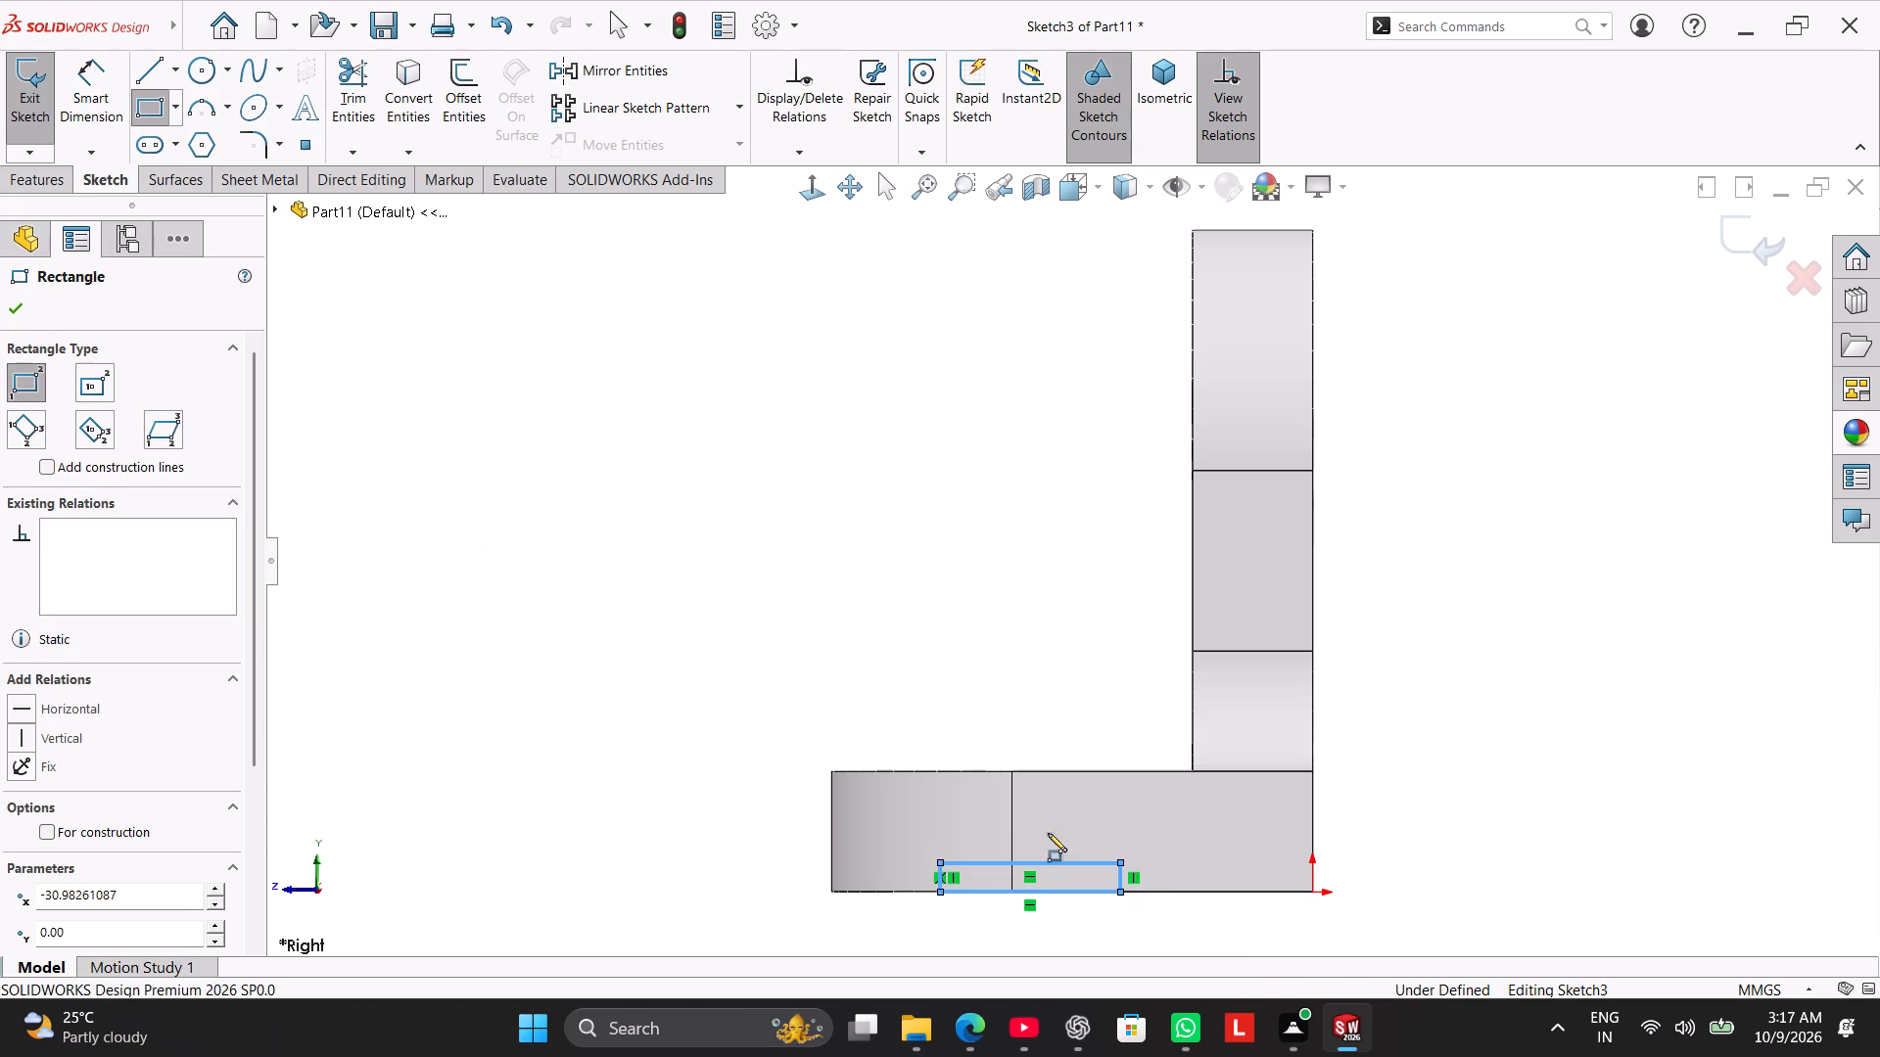
pyautogui.rightClick(916, 660)
pyautogui.click(963, 678)
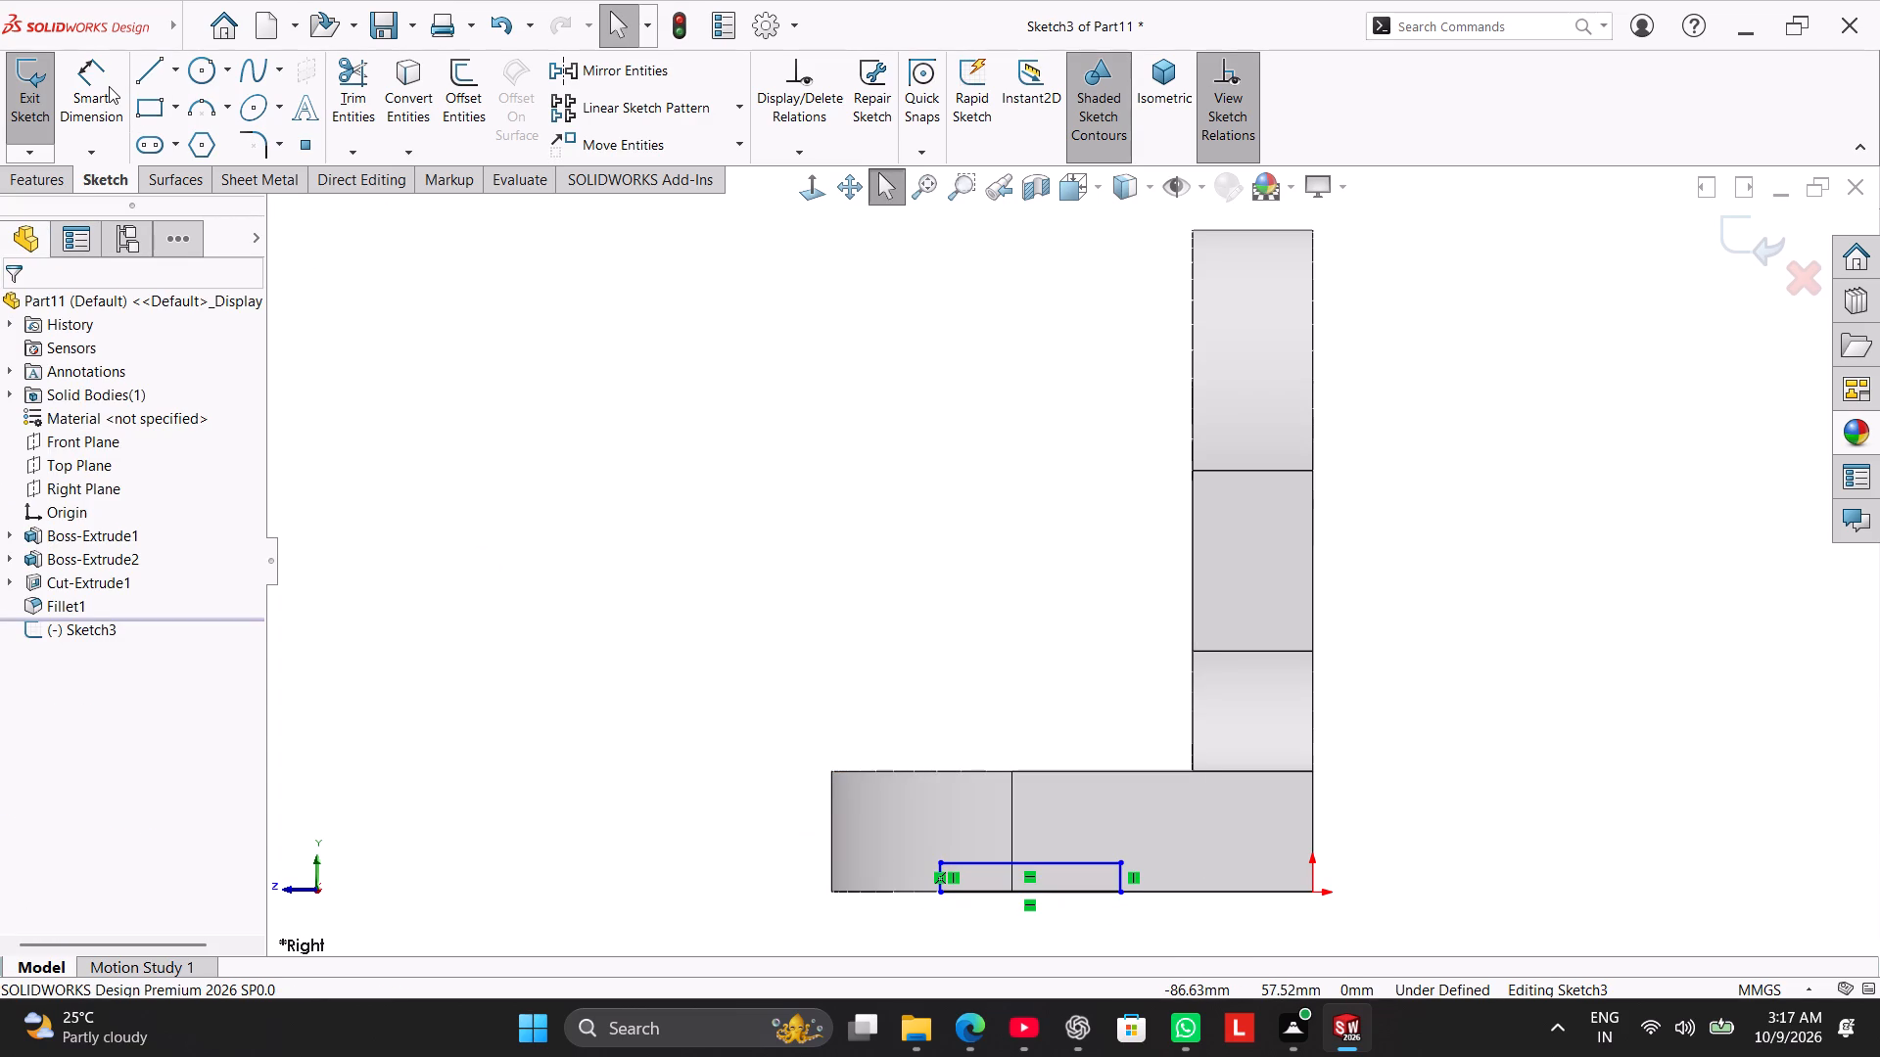
# Dimension the rectangle's height and set it to 2 mm.
pyautogui.click(109, 86)
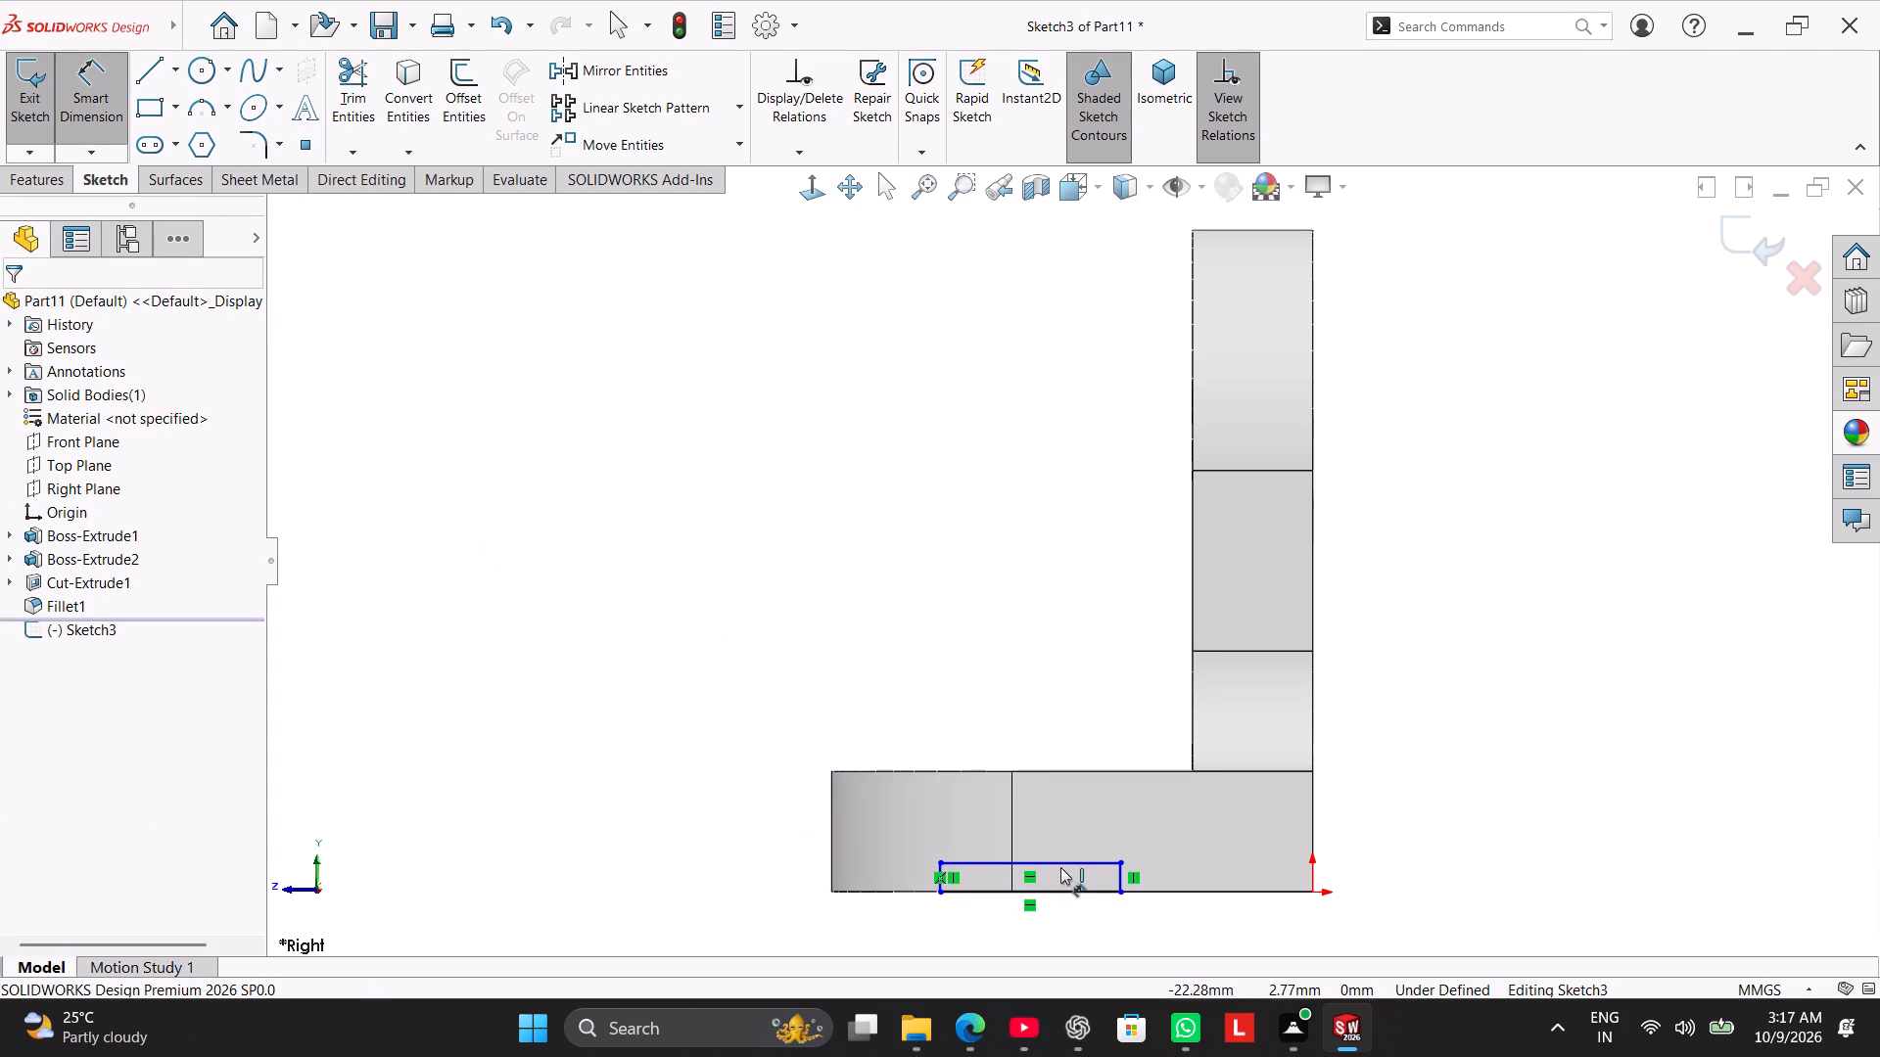
pyautogui.click(1118, 873)
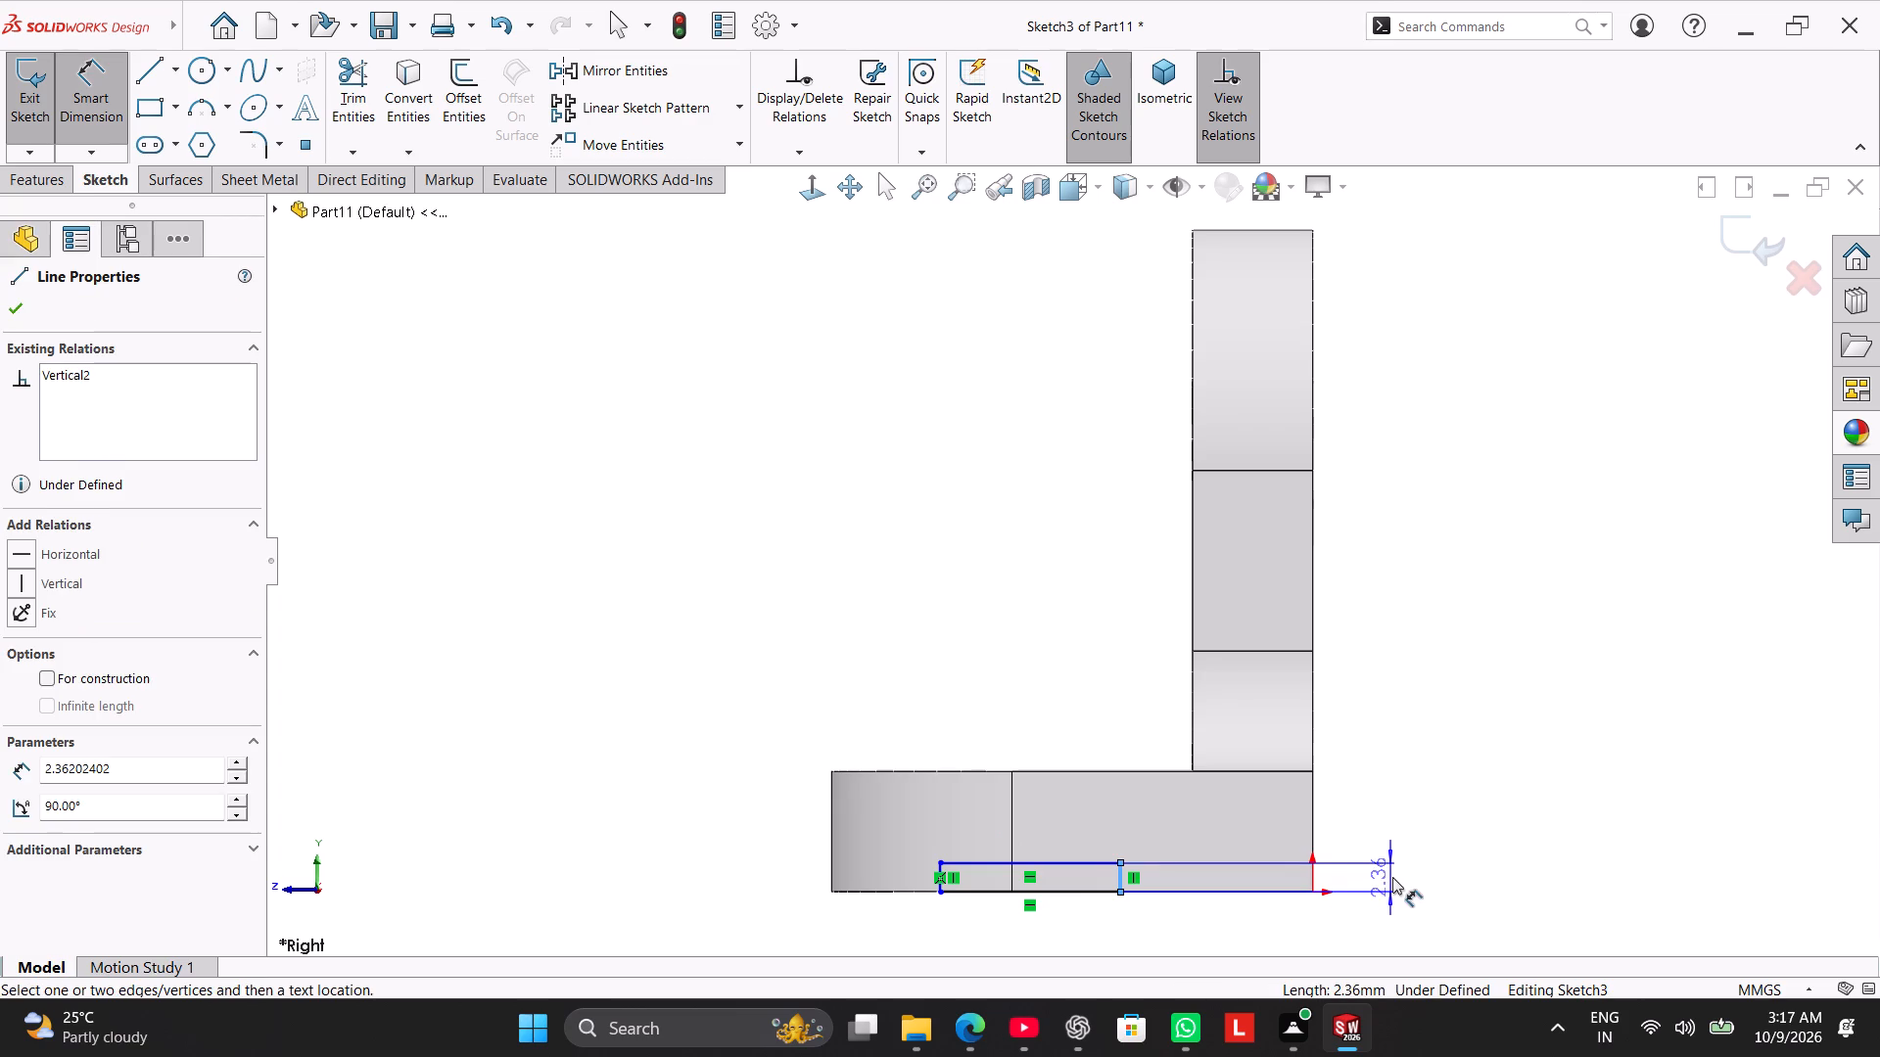
pyautogui.click(1392, 877)
pyautogui.press('2')
pyautogui.press('Return')
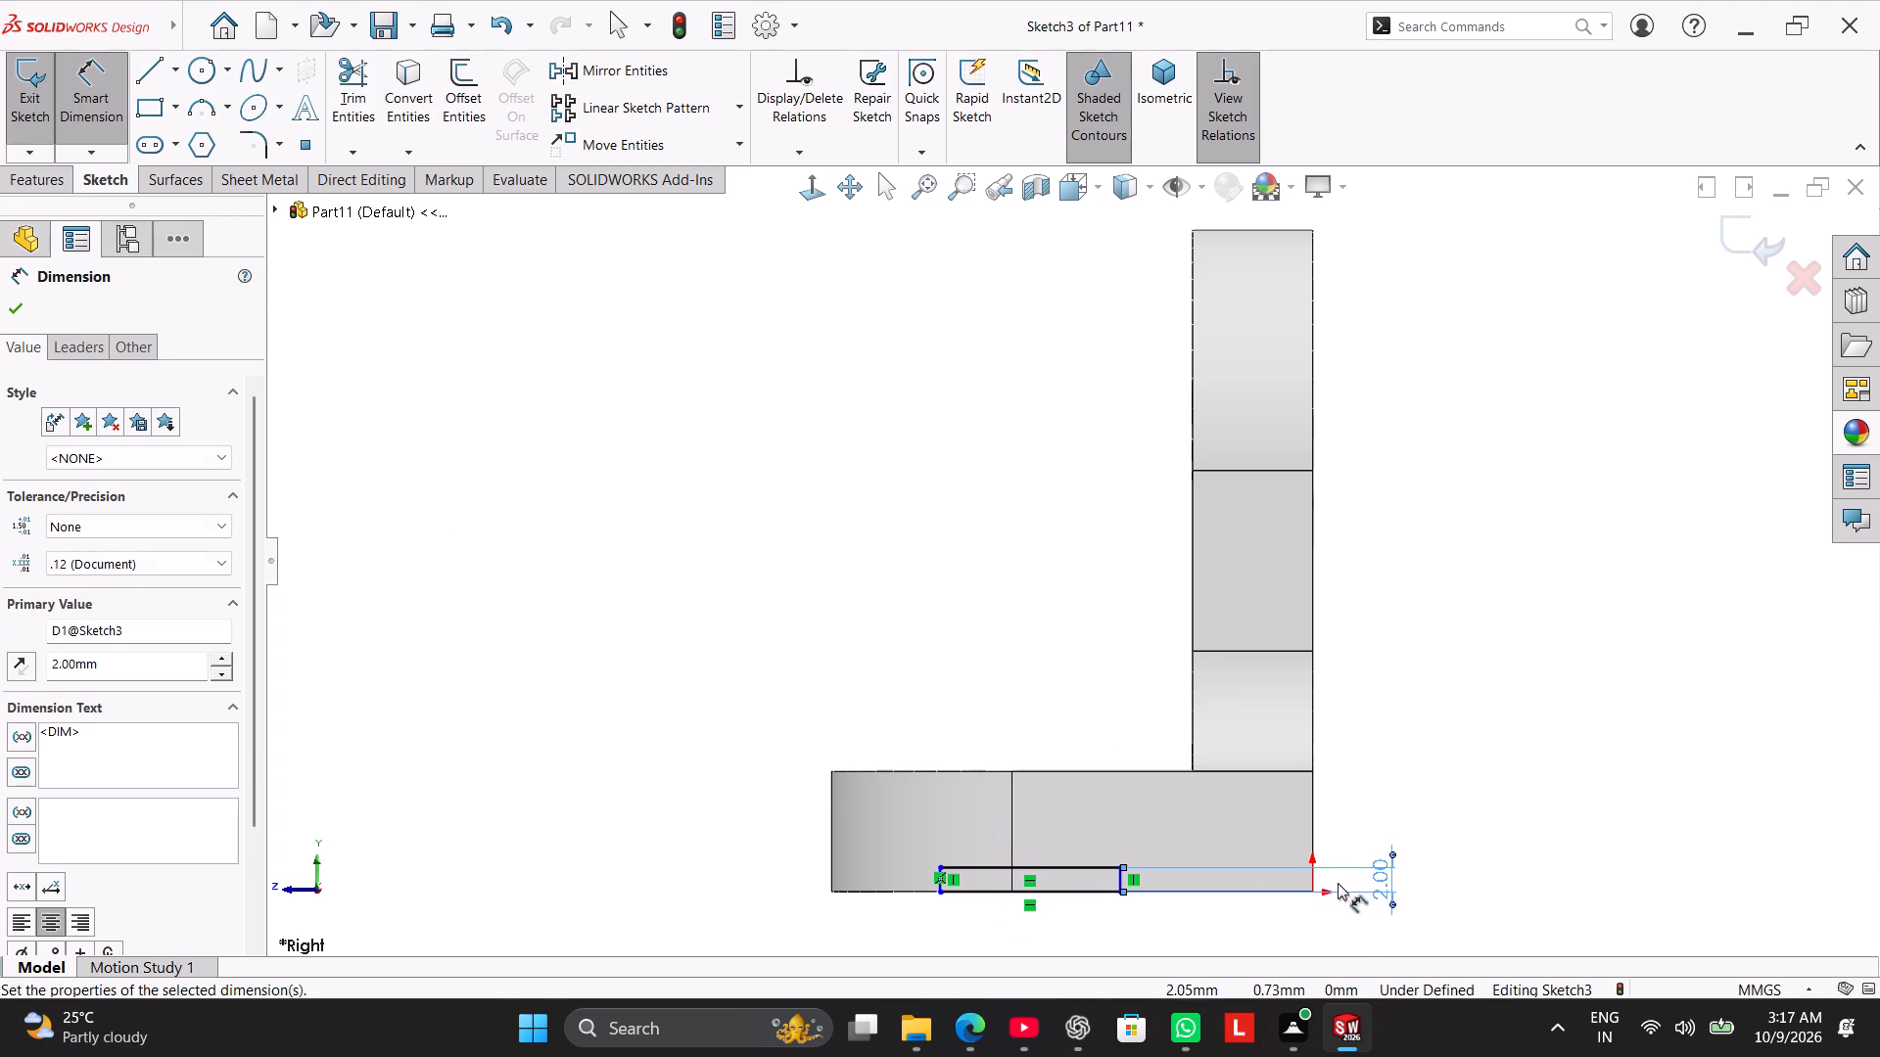
# Dimension the rectangle's near side 10 mm from the base's rear vertical edge.
pyautogui.click(1313, 826)
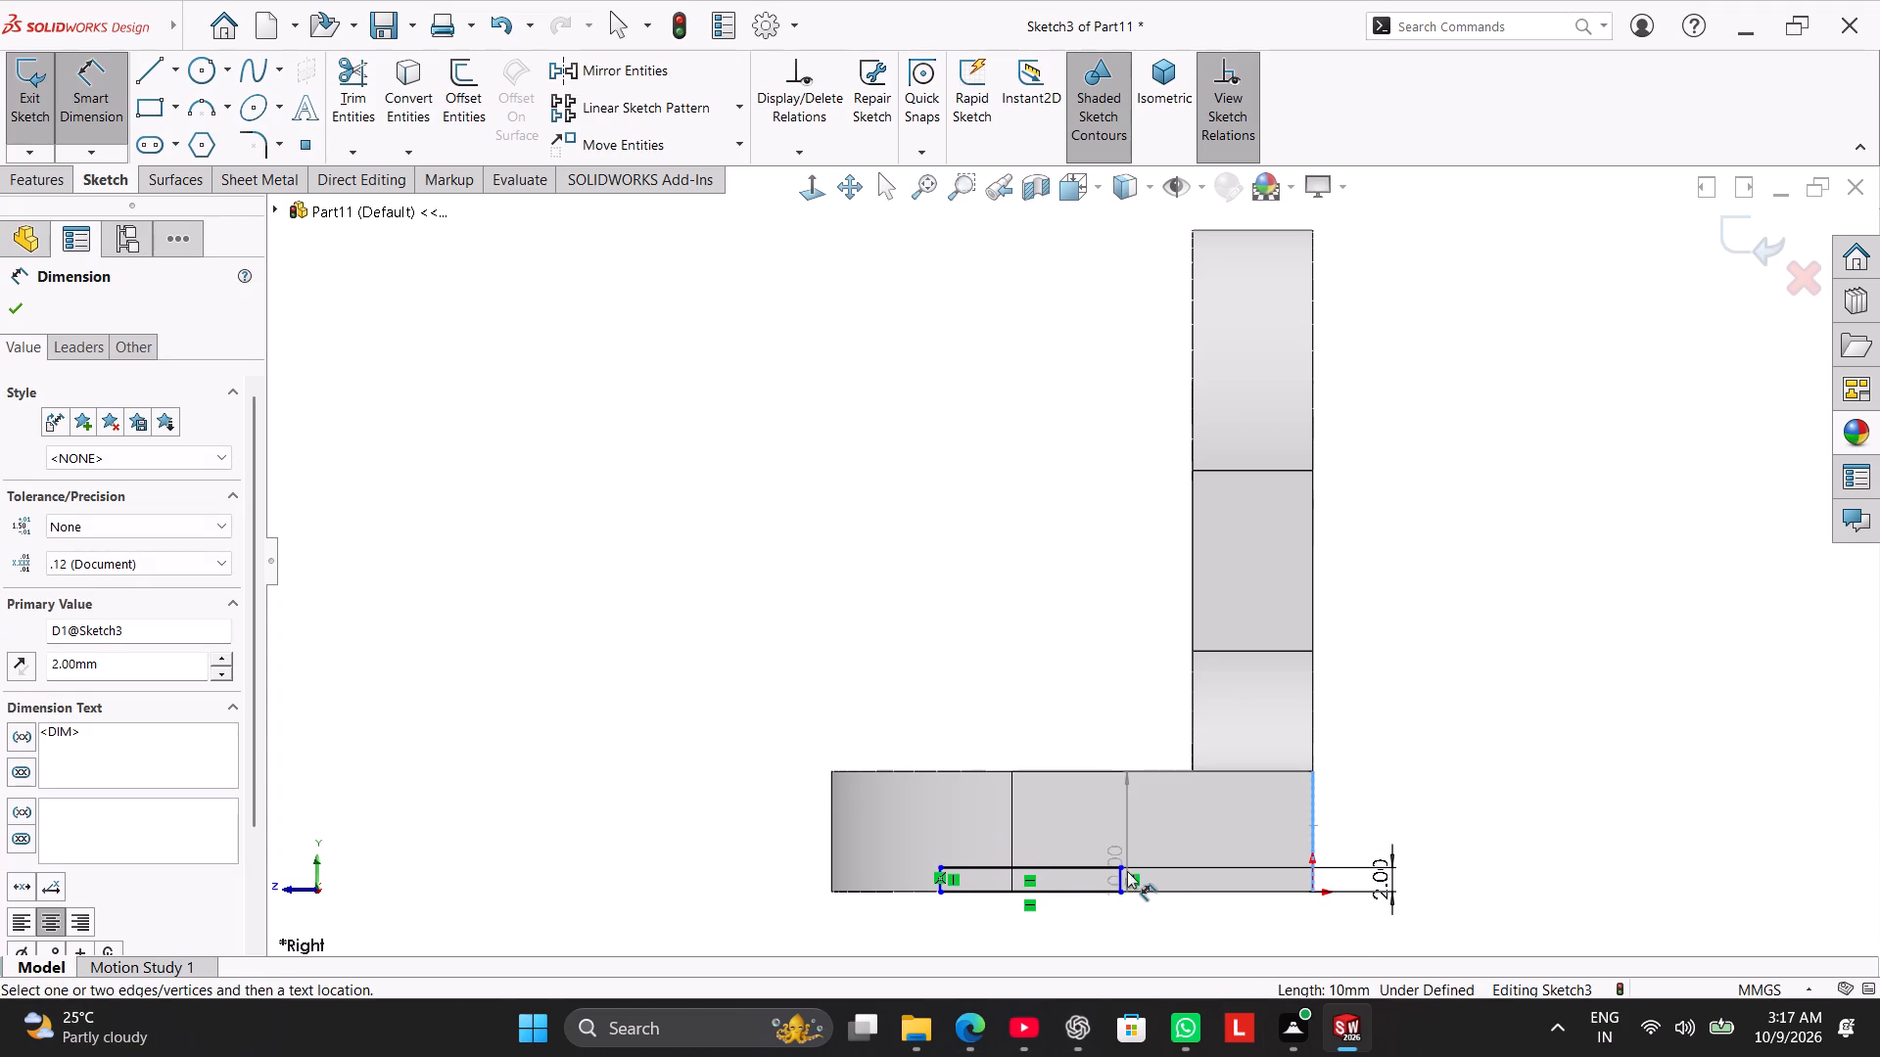
pyautogui.click(1122, 876)
pyautogui.click(1233, 920)
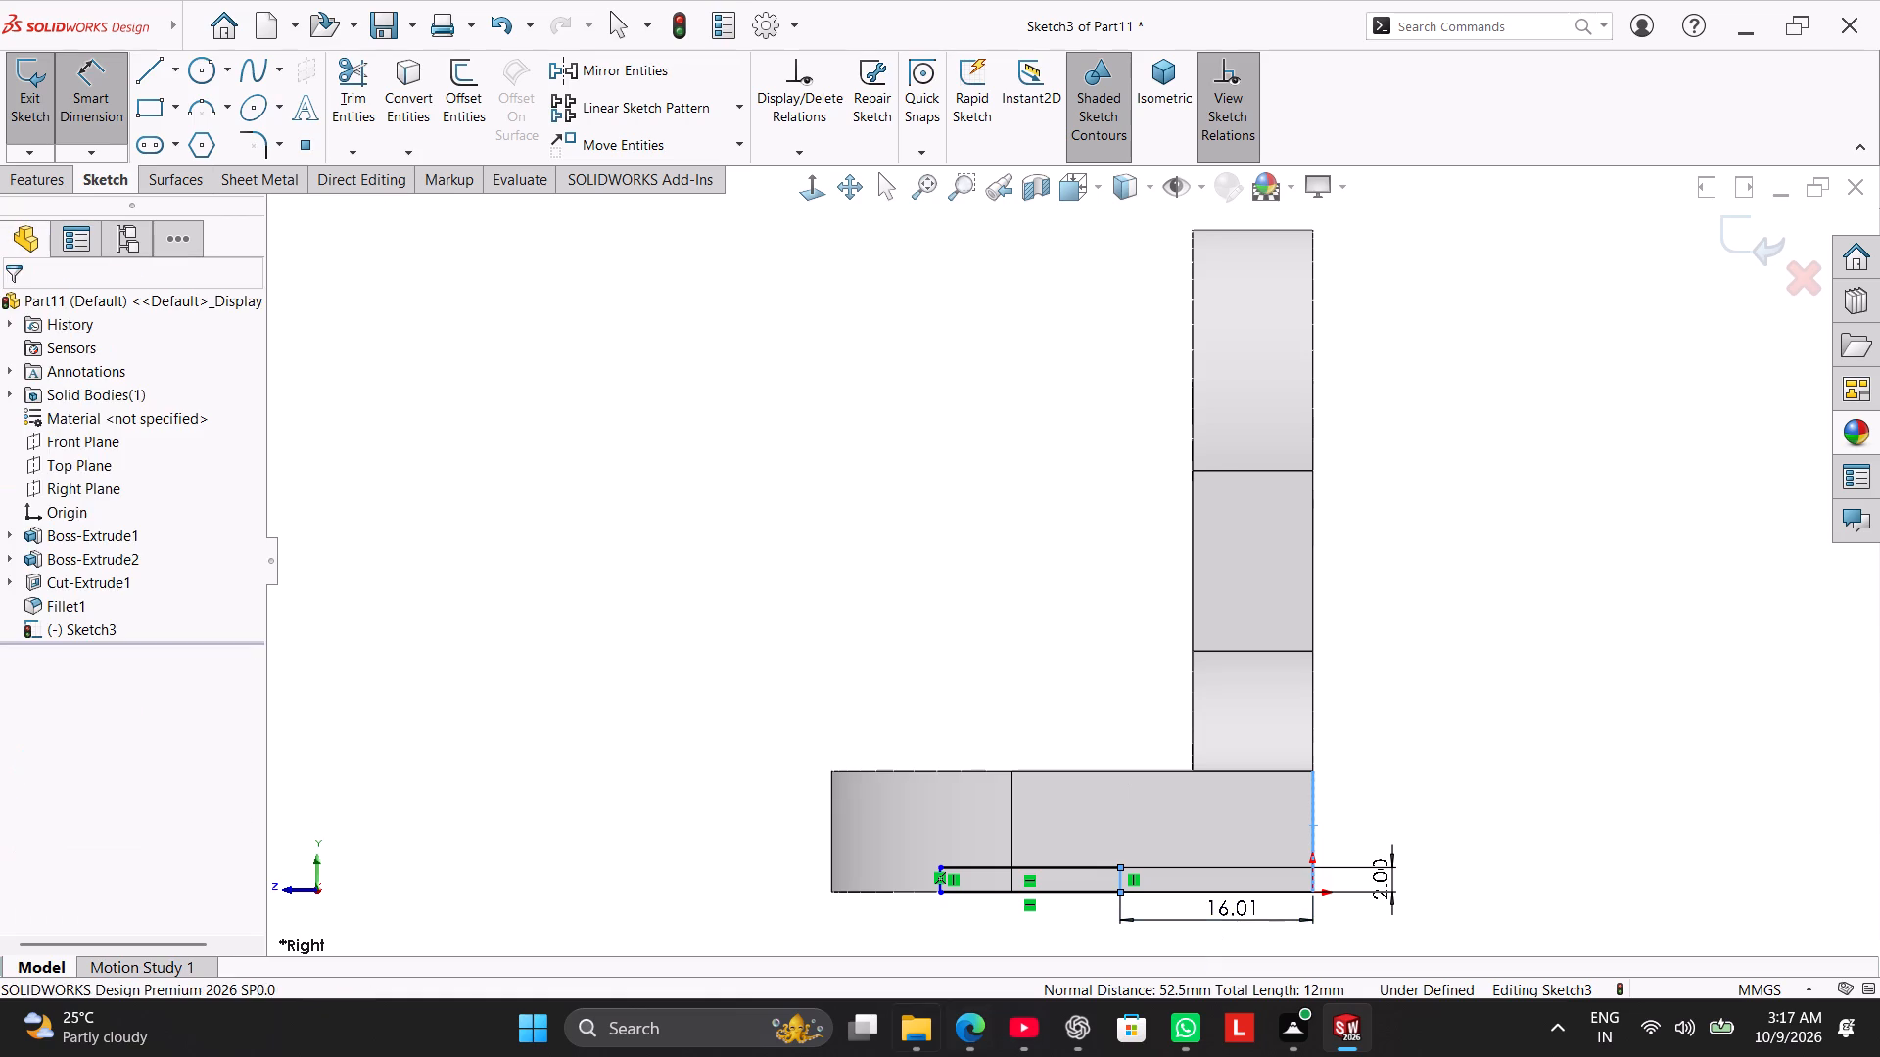
pyautogui.press('1')
pyautogui.press('0')
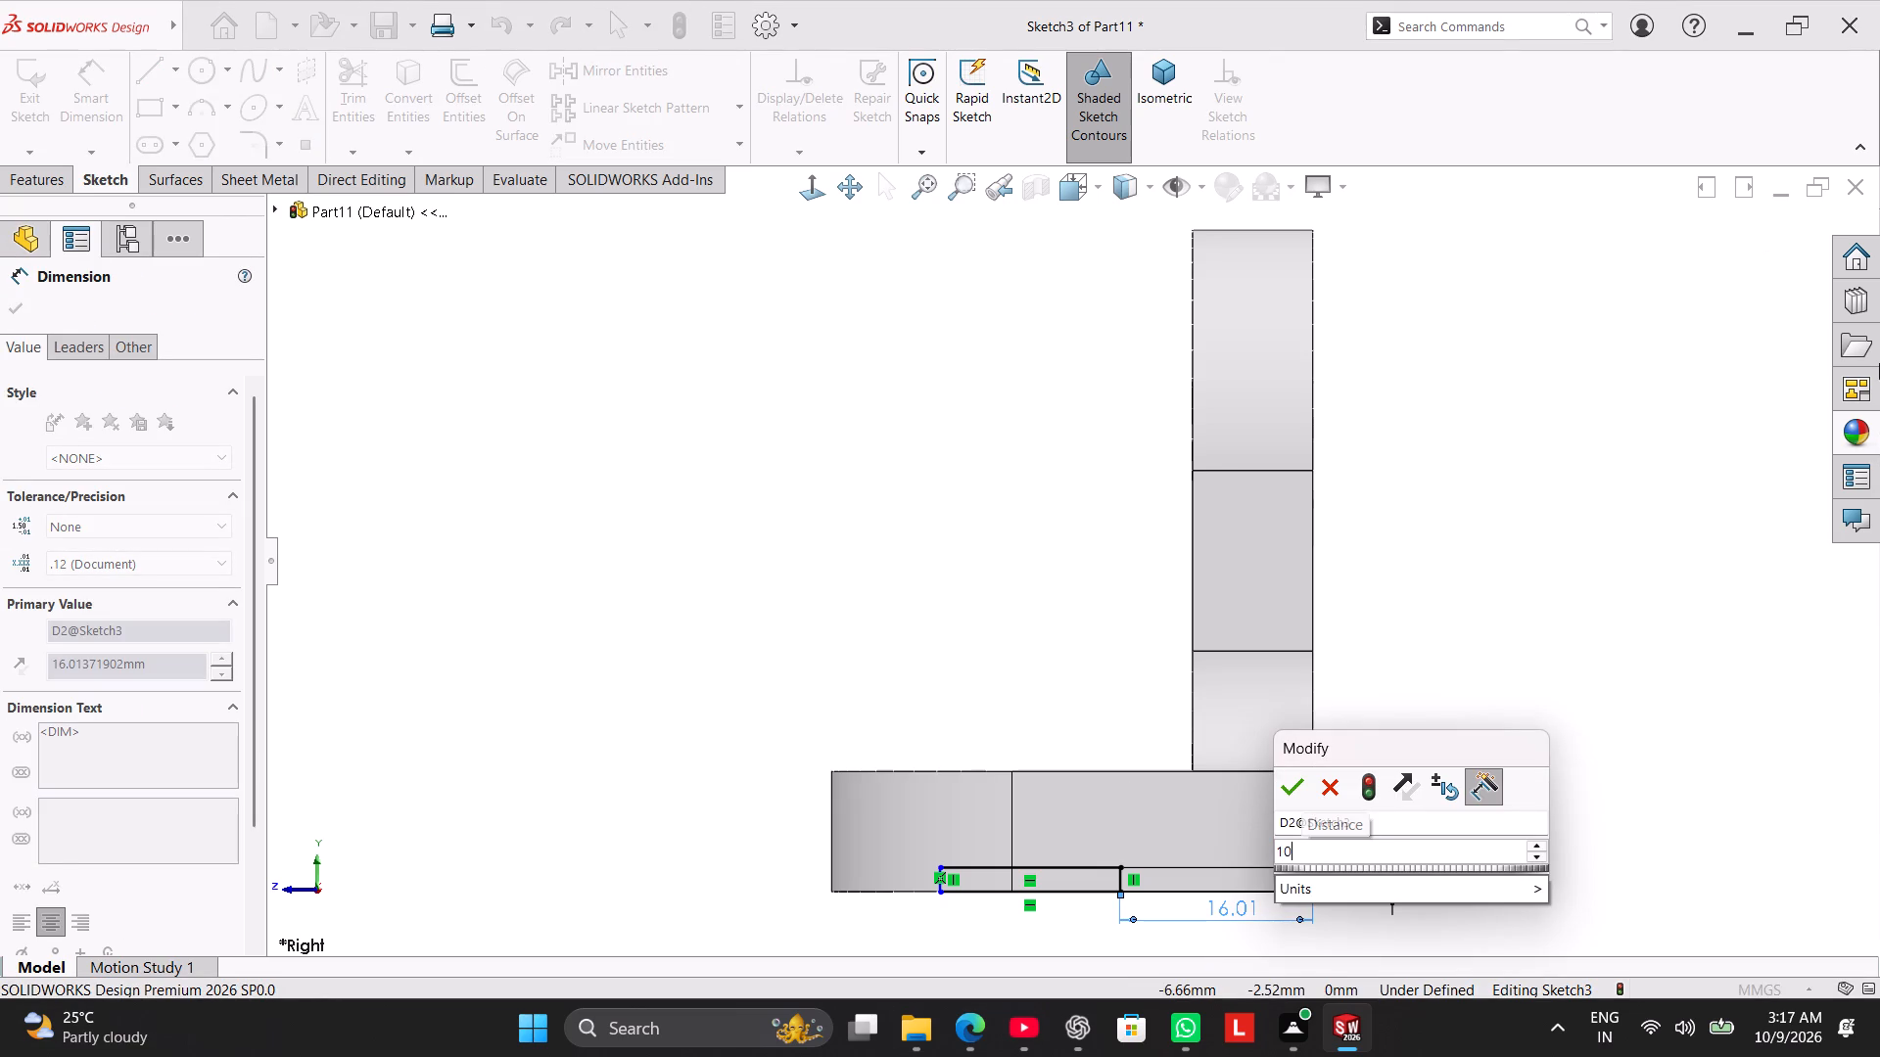
pyautogui.press('Return')
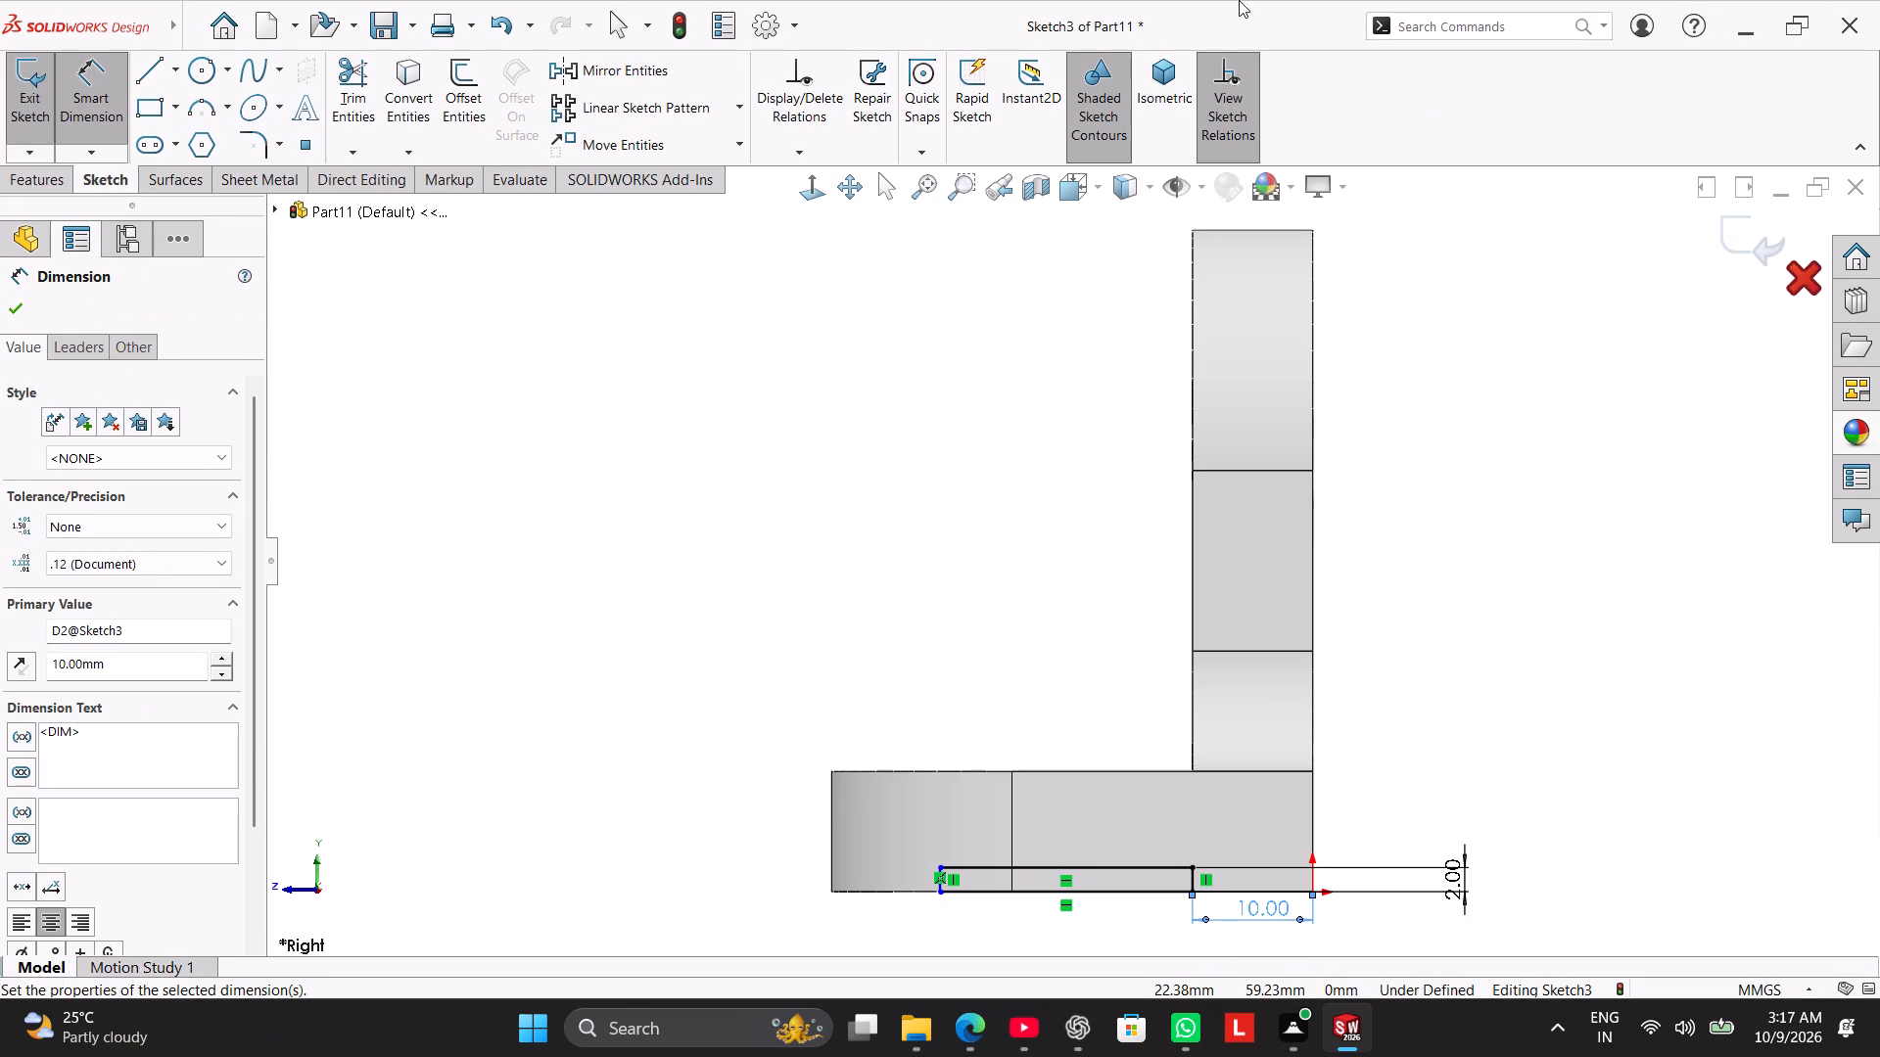
# Dimension the rectangle's bottom line and set its length to 20 mm.
pyautogui.click(990, 895)
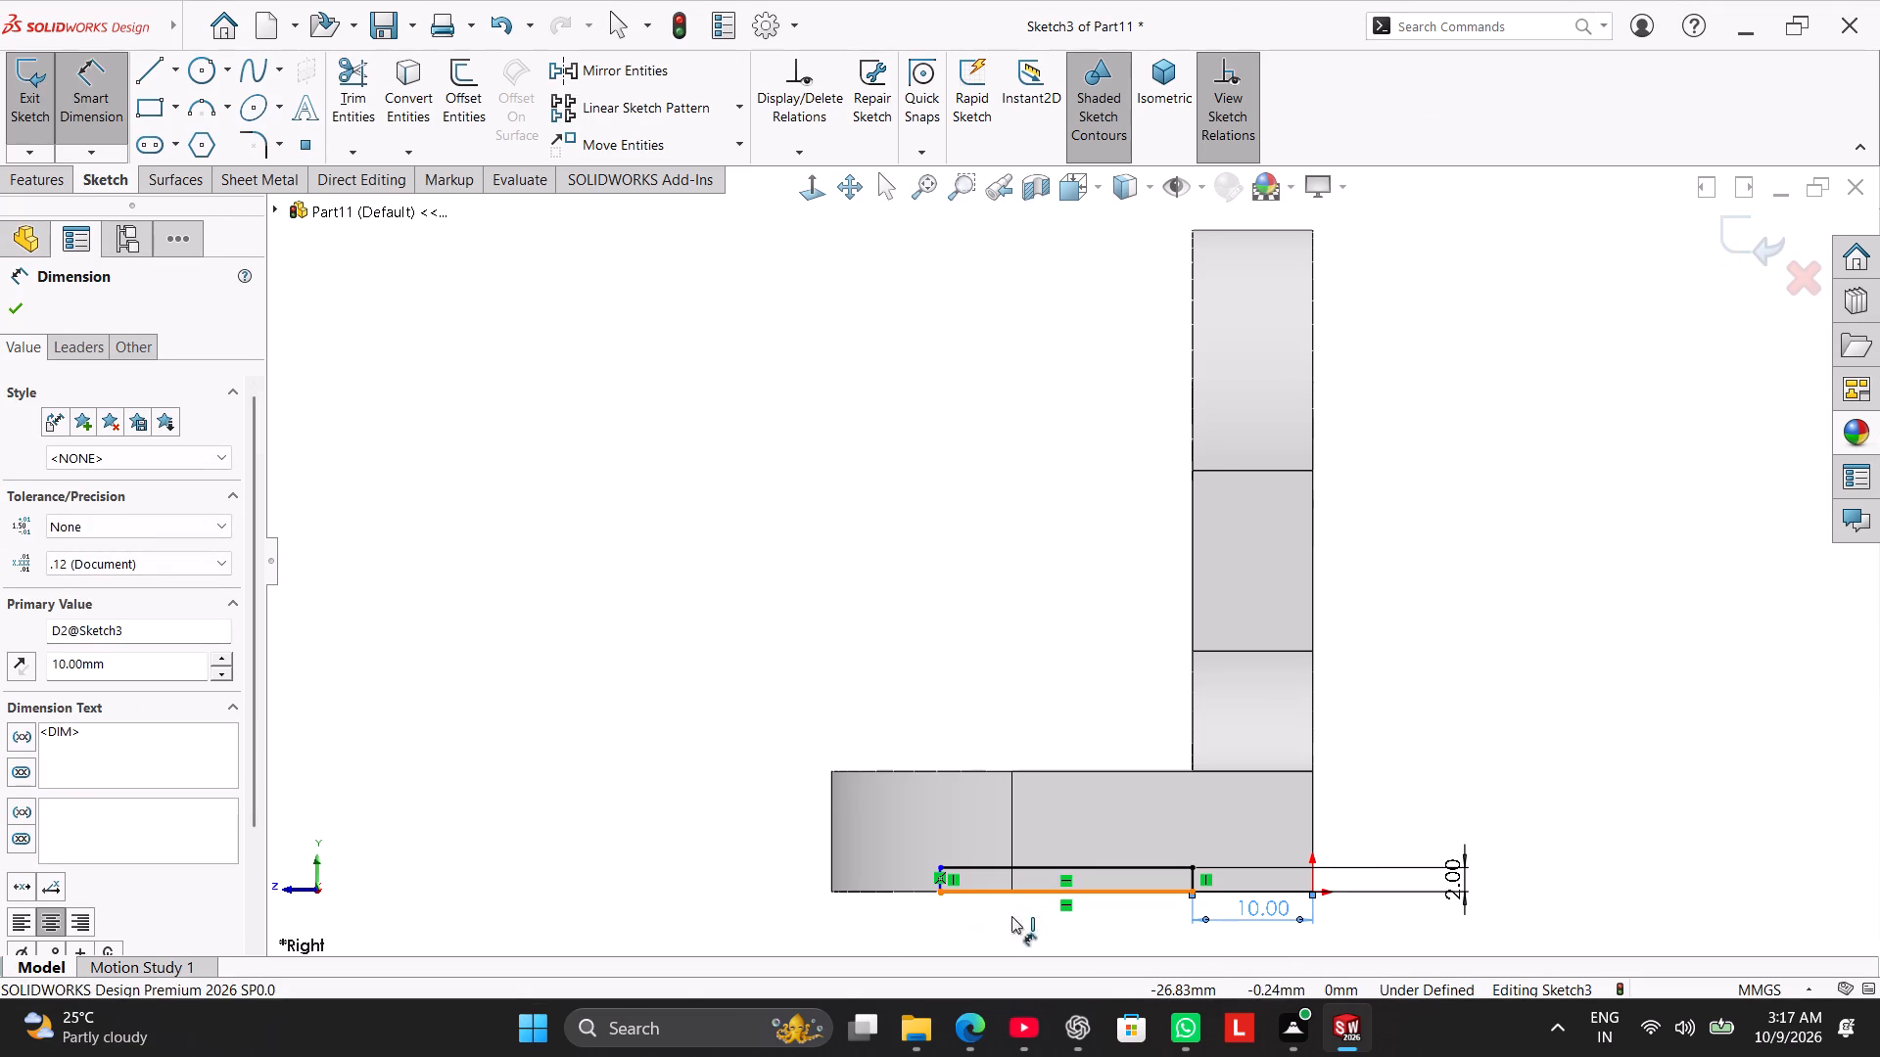
pyautogui.click(1058, 926)
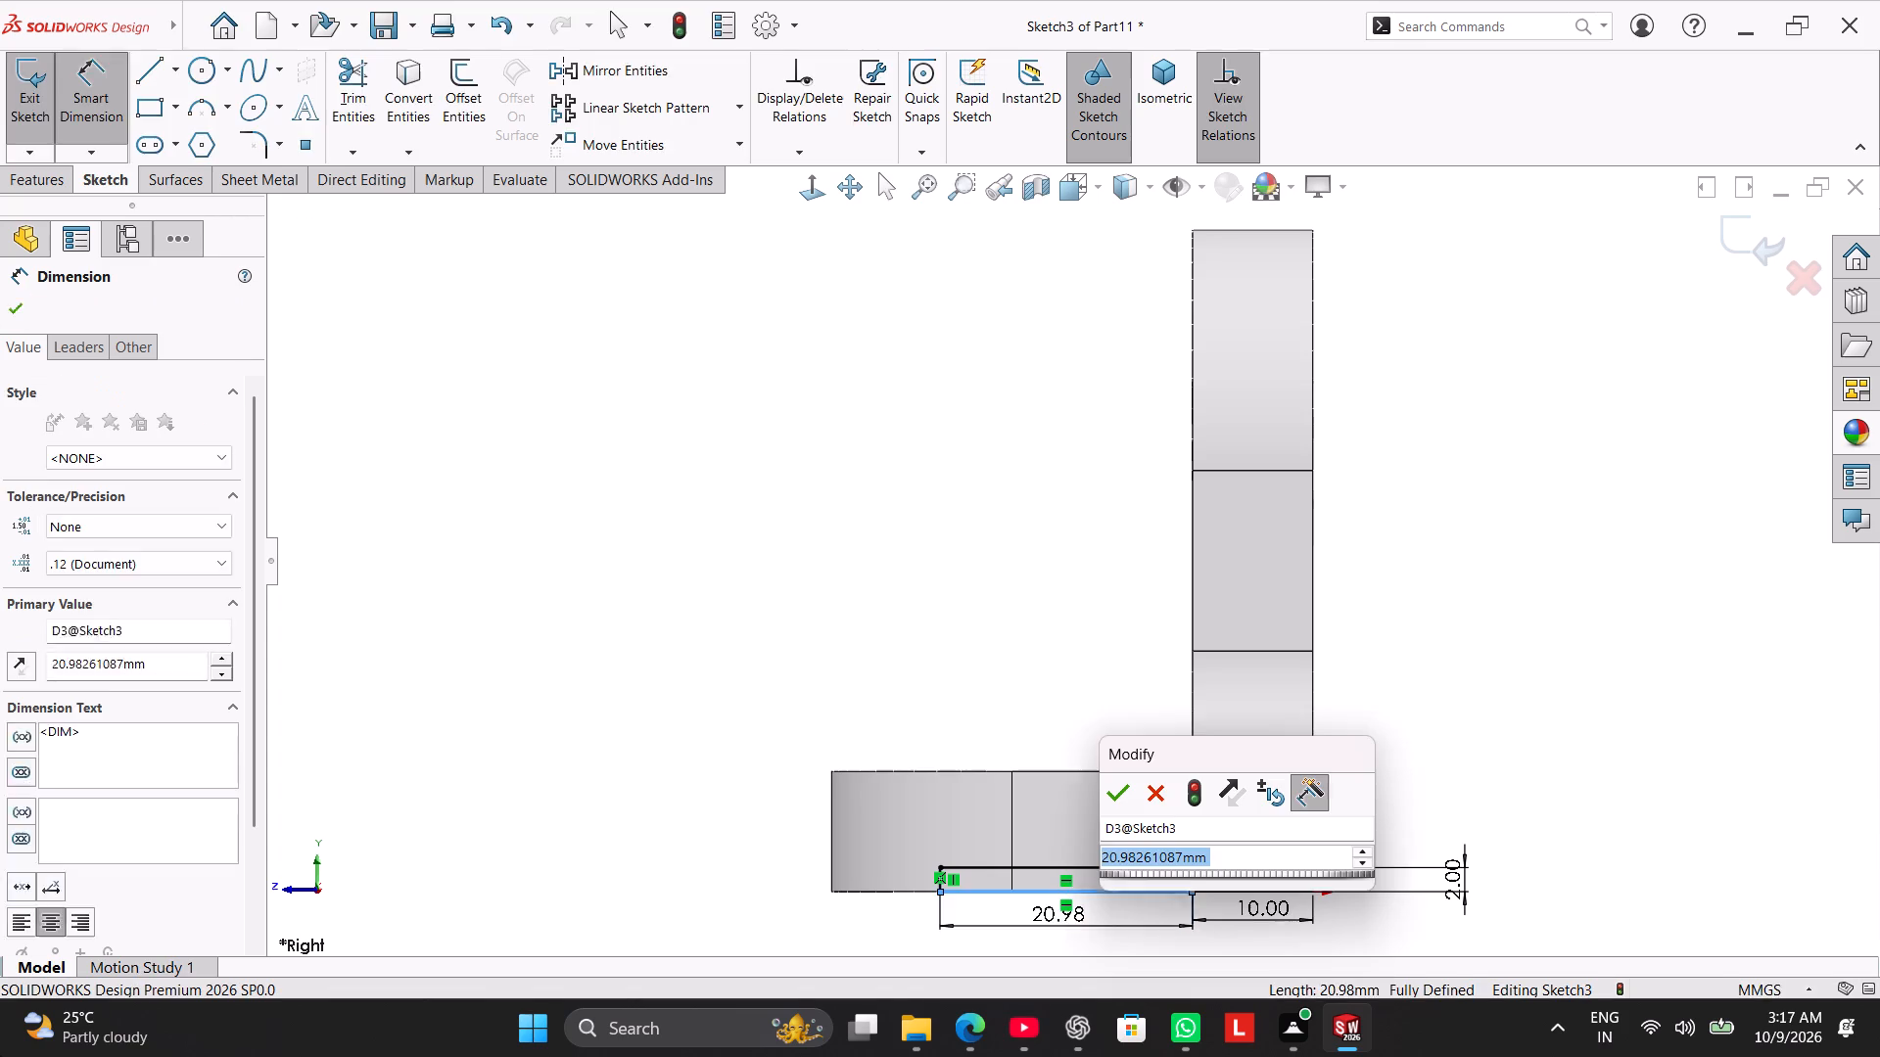
pyautogui.press('2')
pyautogui.press('0')
pyautogui.press('Return')
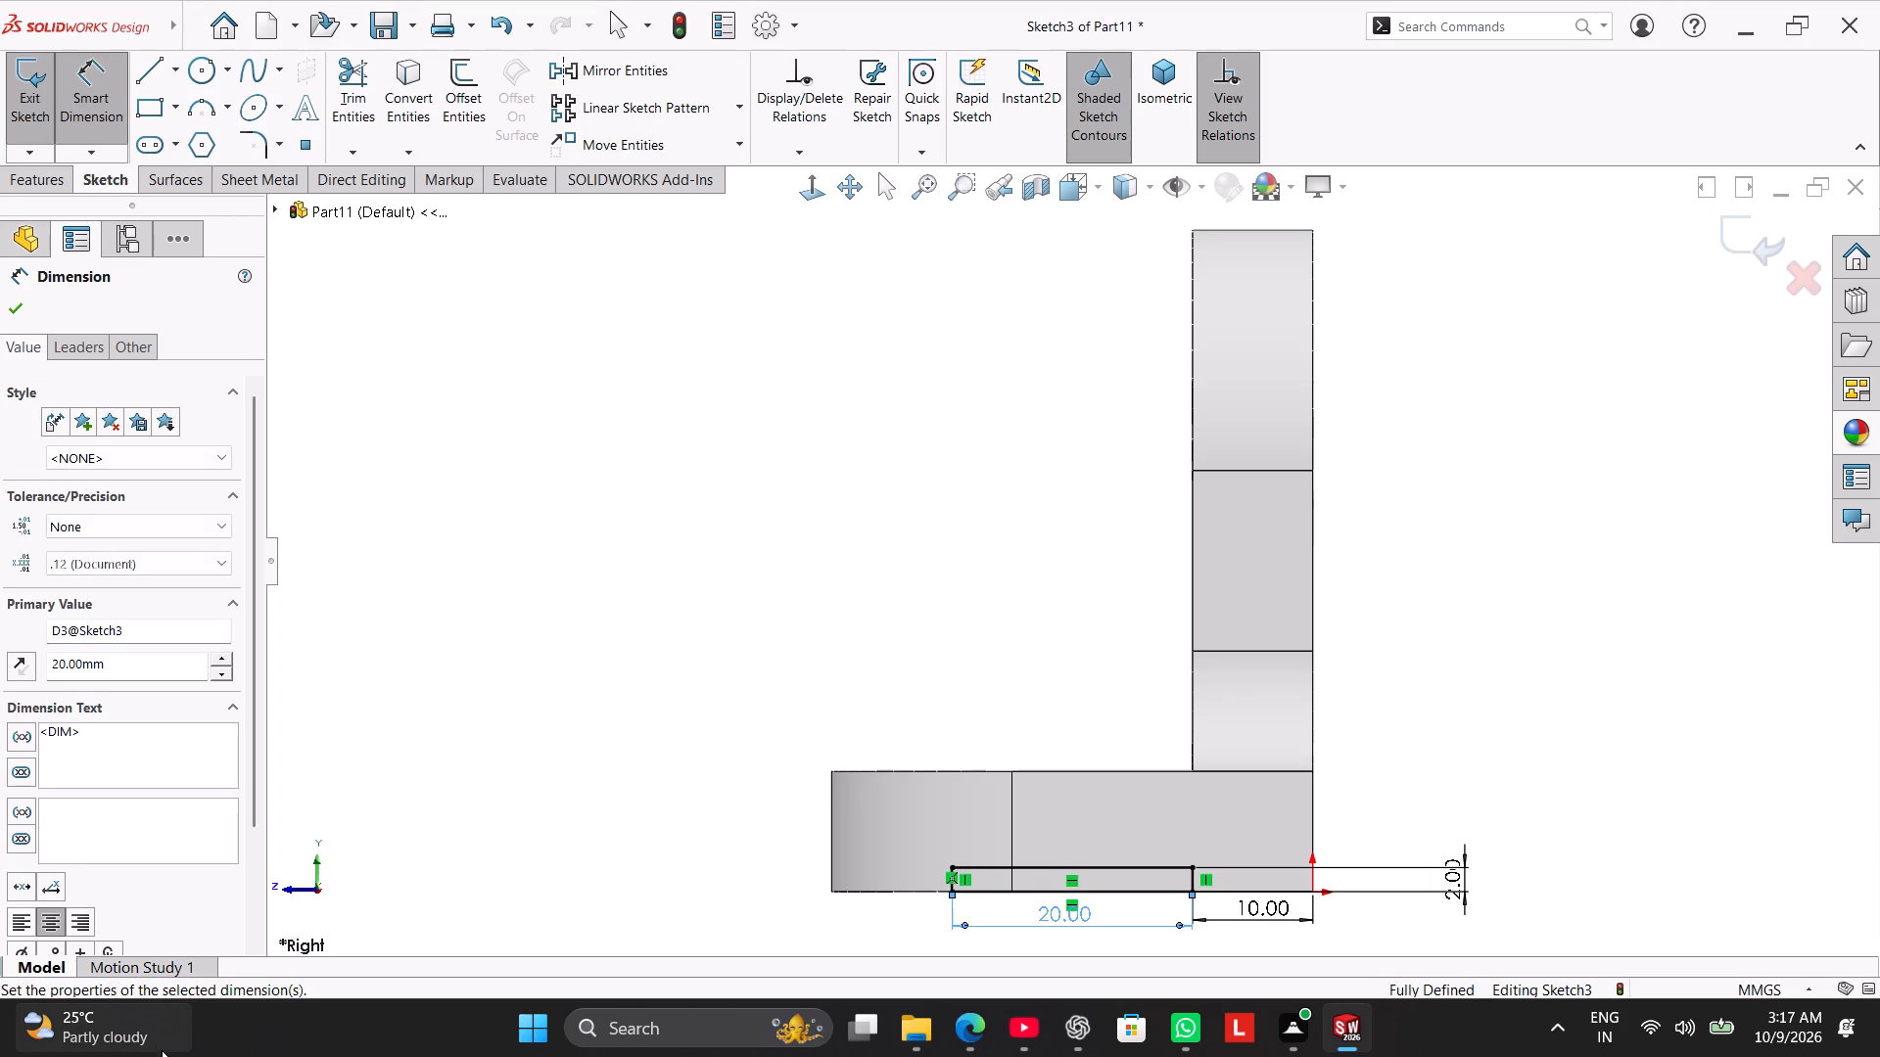
pyautogui.rightClick(1021, 513)
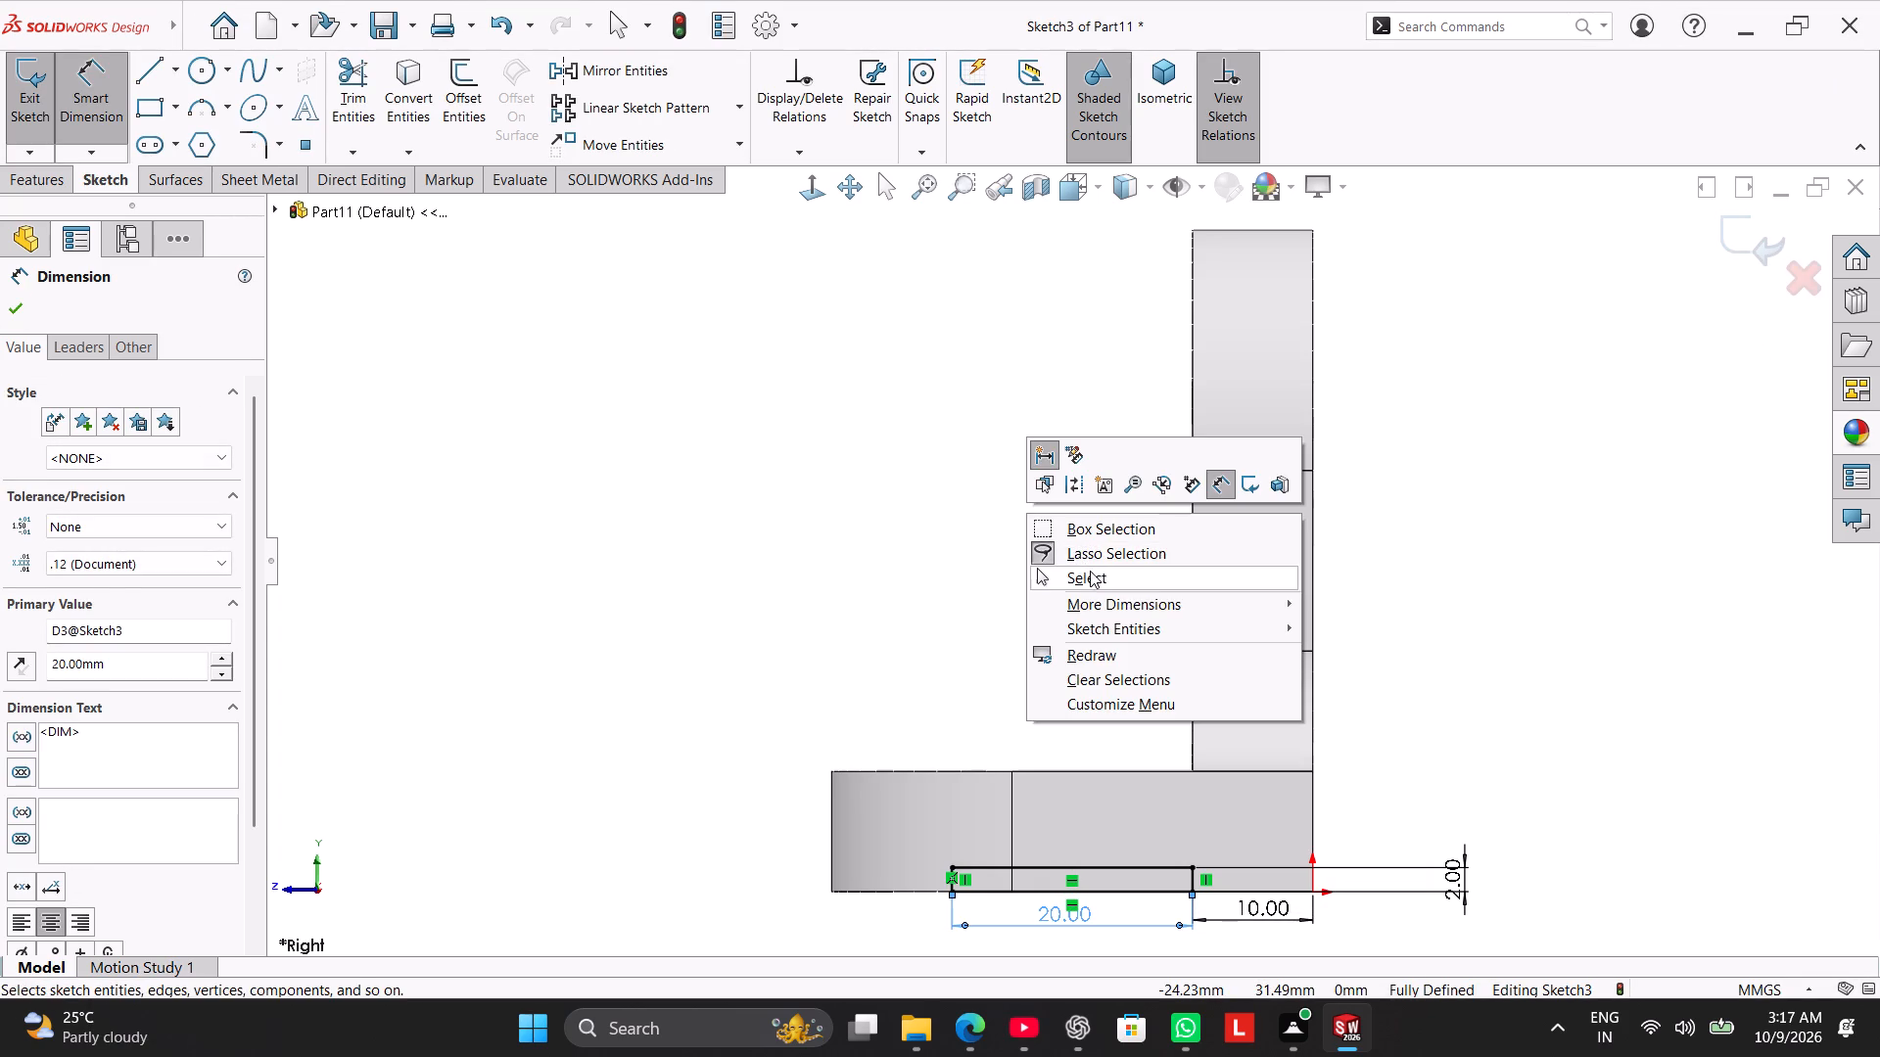
pyautogui.click(1090, 571)
pyautogui.click(916, 594)
# Cut-extrude the 20 x 2 mm rectangle Through All - Both to form a groove along the base's underside.
pyautogui.moveTo(916, 594); pyautogui.dragTo(952, 652, button='middle')
pyautogui.scroll(2, 952, 650)
pyautogui.click(34, 178)
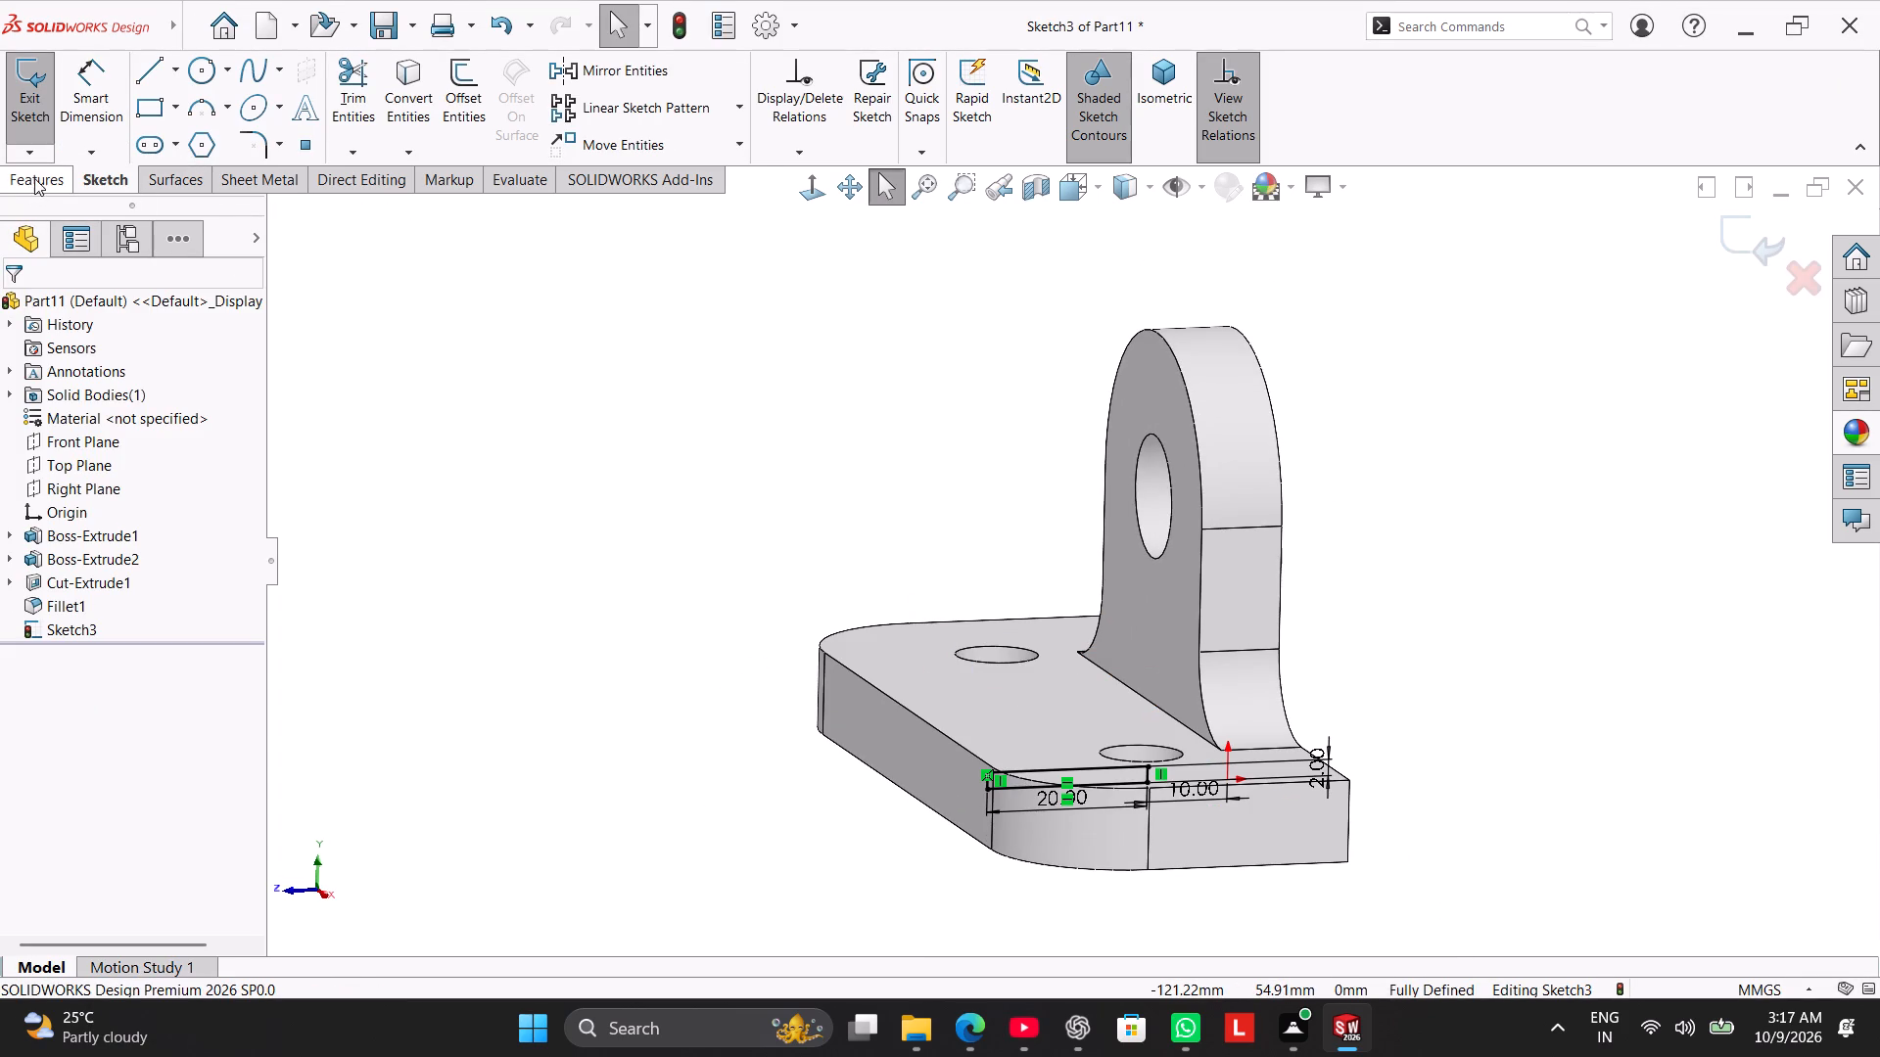
pyautogui.click(351, 76)
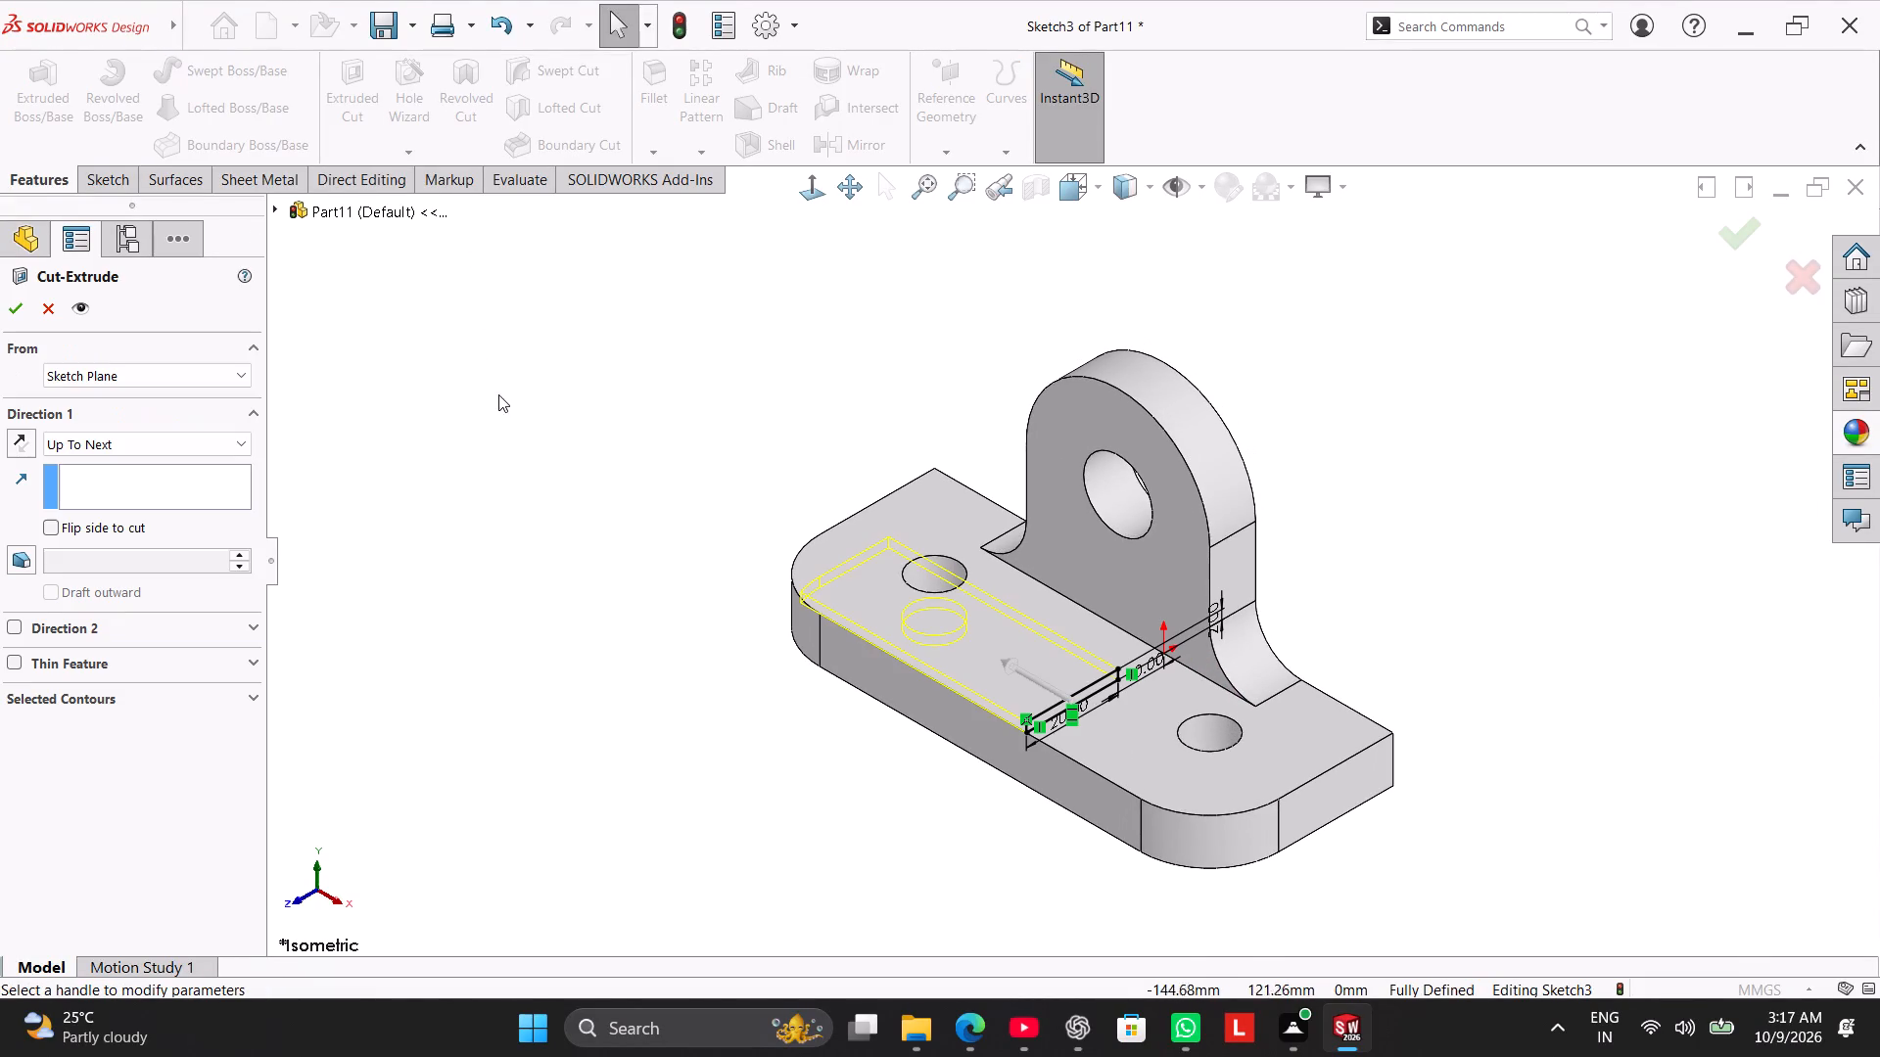
pyautogui.click(133, 441)
pyautogui.click(161, 494)
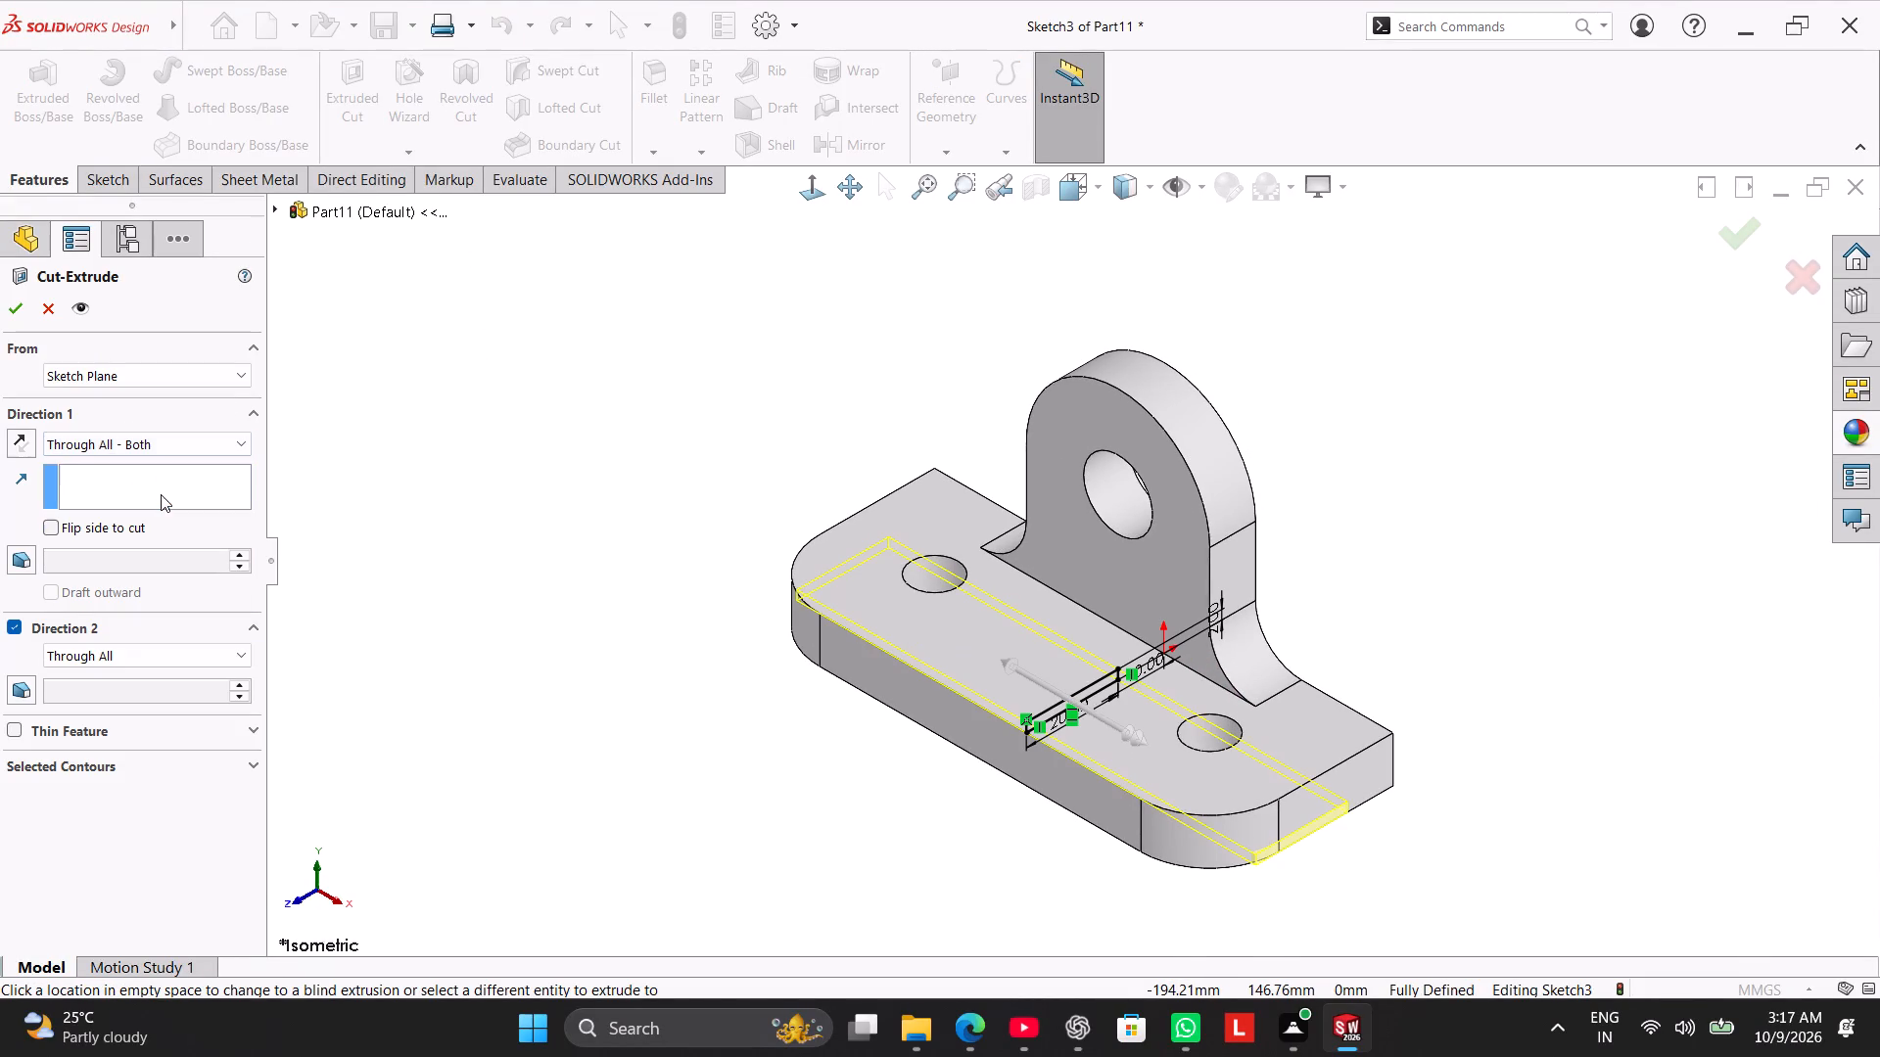
pyautogui.click(26, 300)
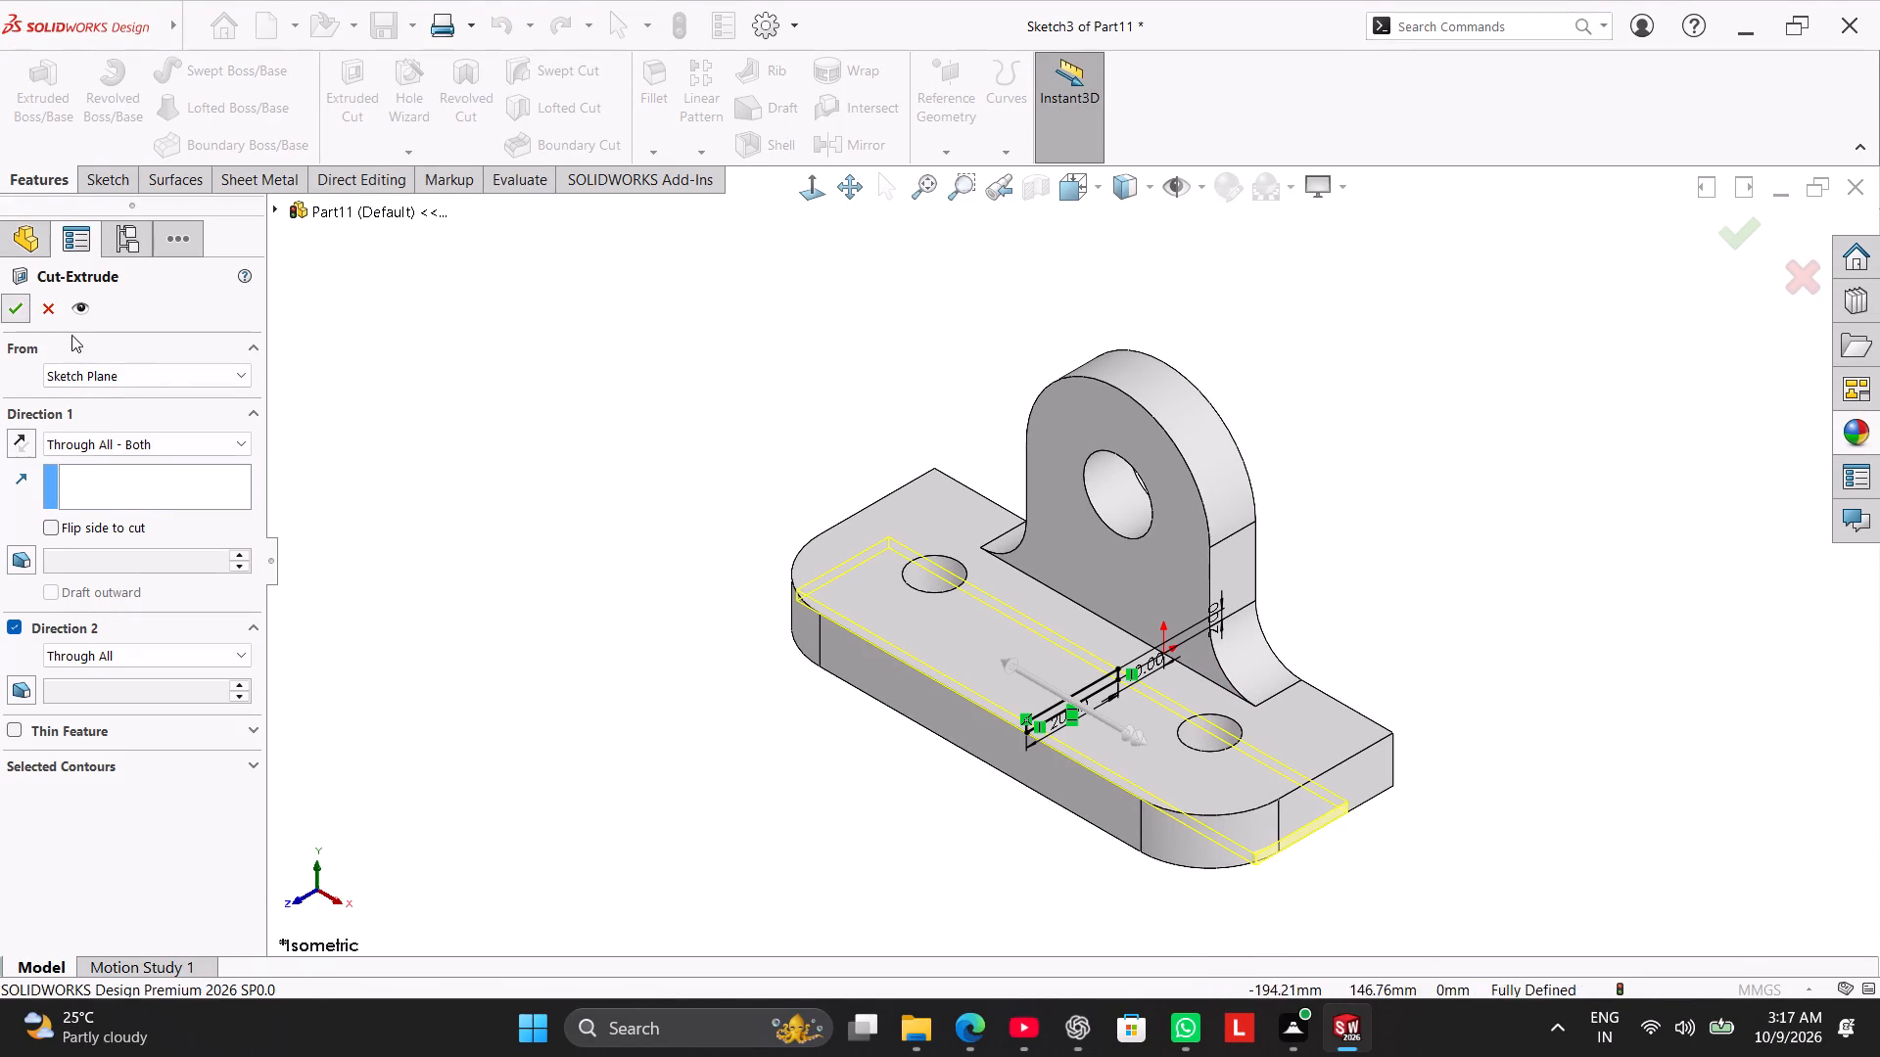
pyautogui.click(399, 402)
# Save the part in the Work folder as Base Clevis Support, with the model in isometric view.
pyautogui.moveTo(431, 524); pyautogui.dragTo(816, 271, button='right')
pyautogui.moveTo(600, 514); pyautogui.dragTo(871, 343, button='right')
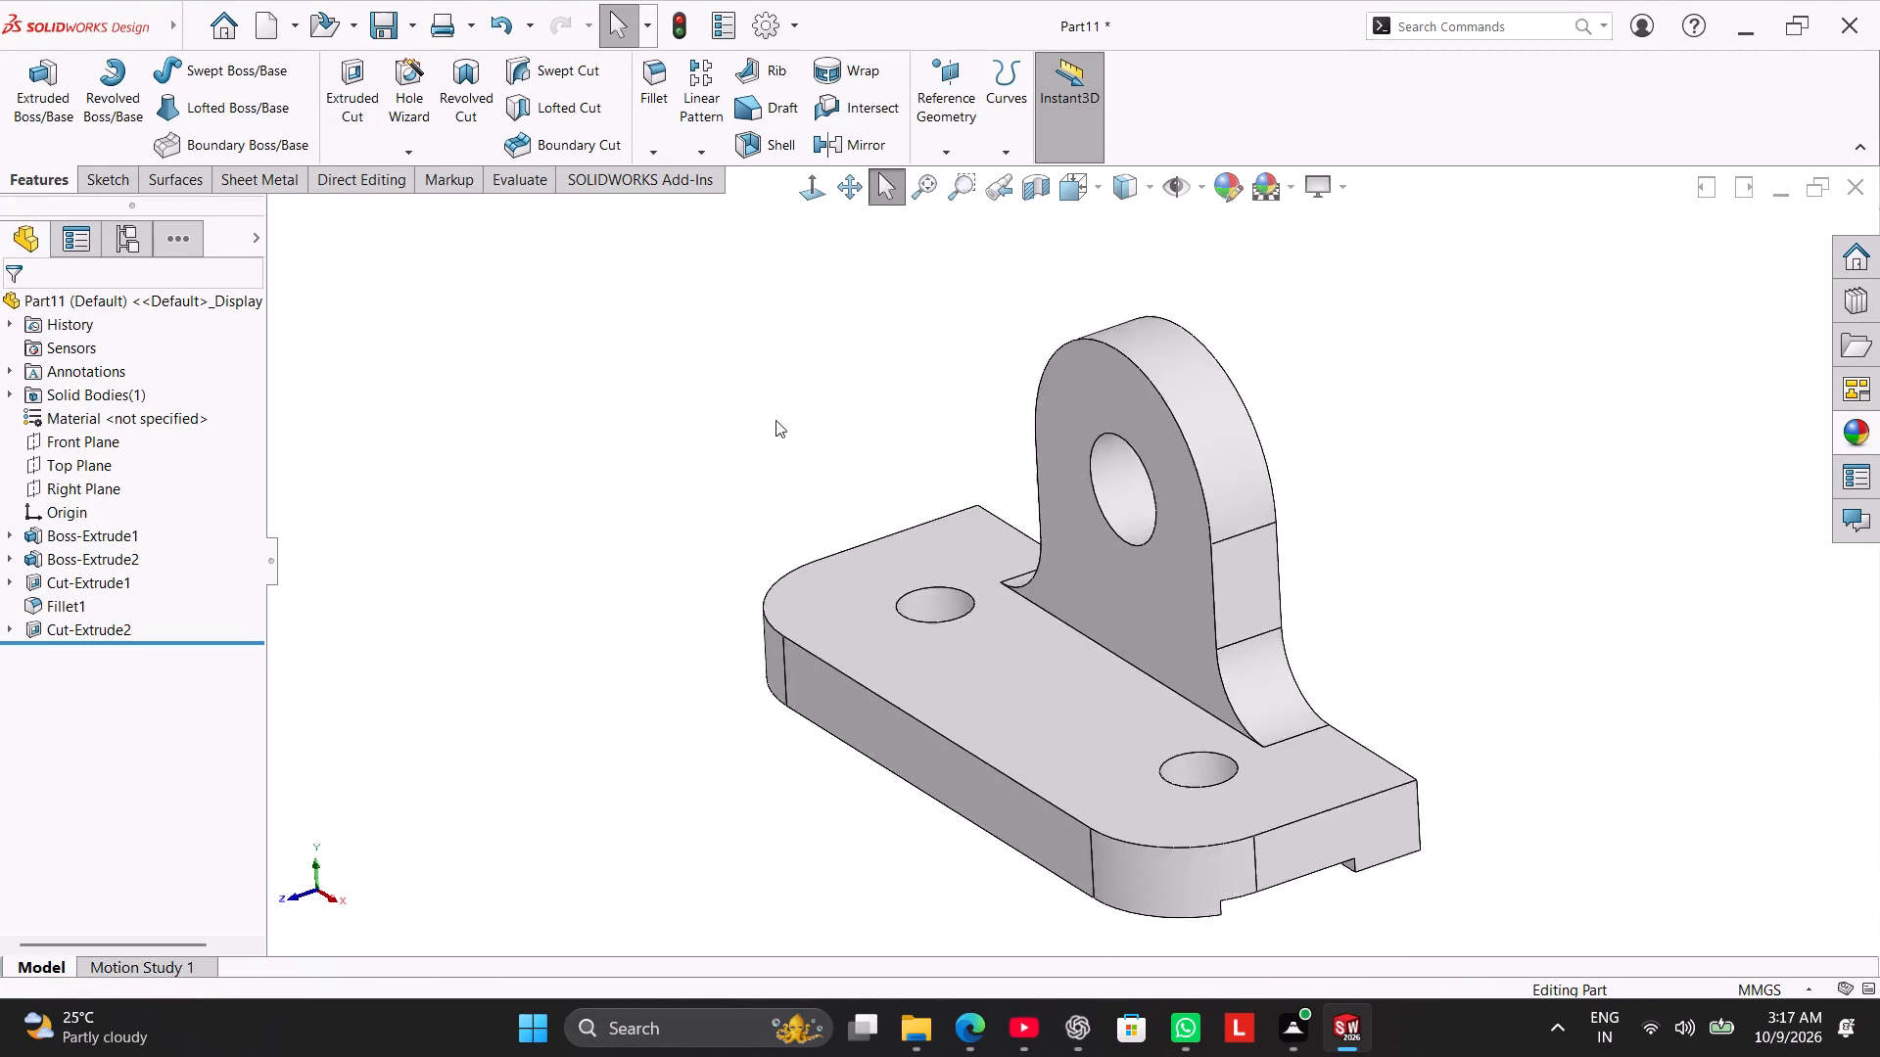
pyautogui.moveTo(623, 489); pyautogui.dragTo(616, 568, button='middle')
pyautogui.moveTo(624, 543); pyautogui.dragTo(845, 371, button='right')
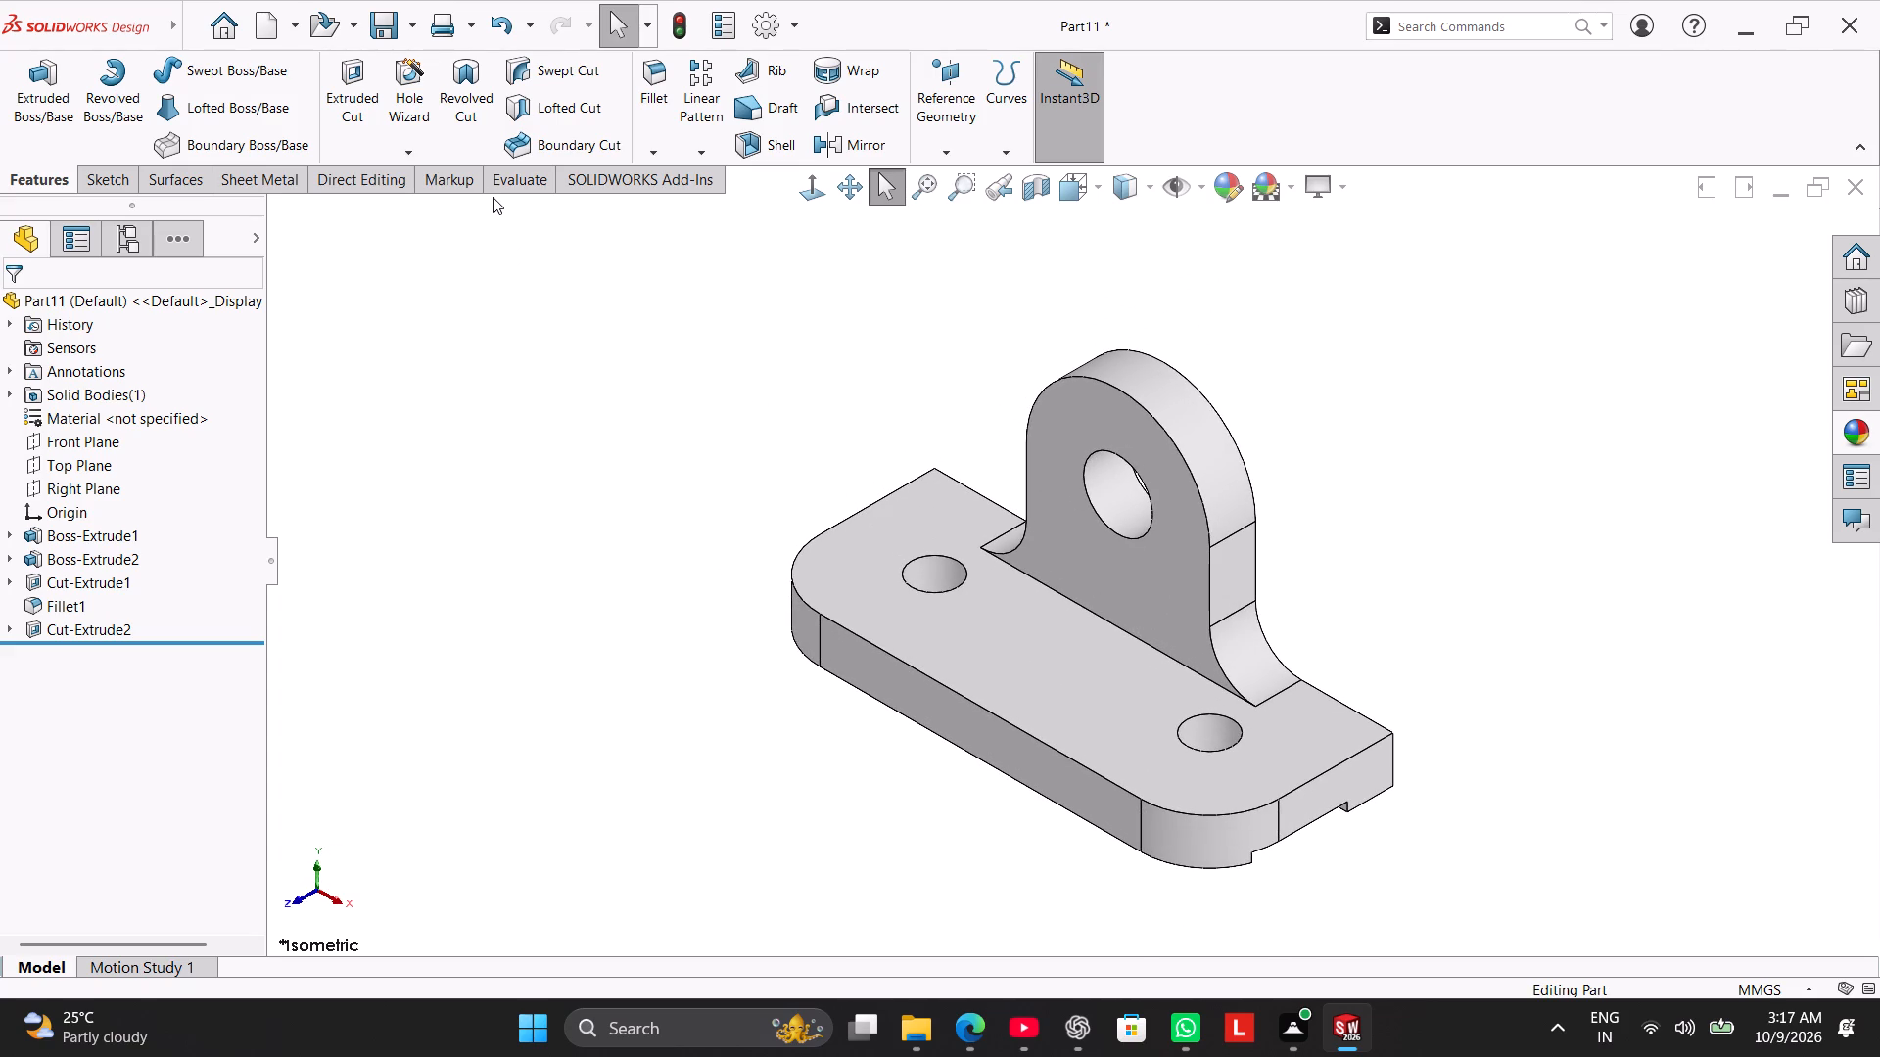
pyautogui.click(388, 19)
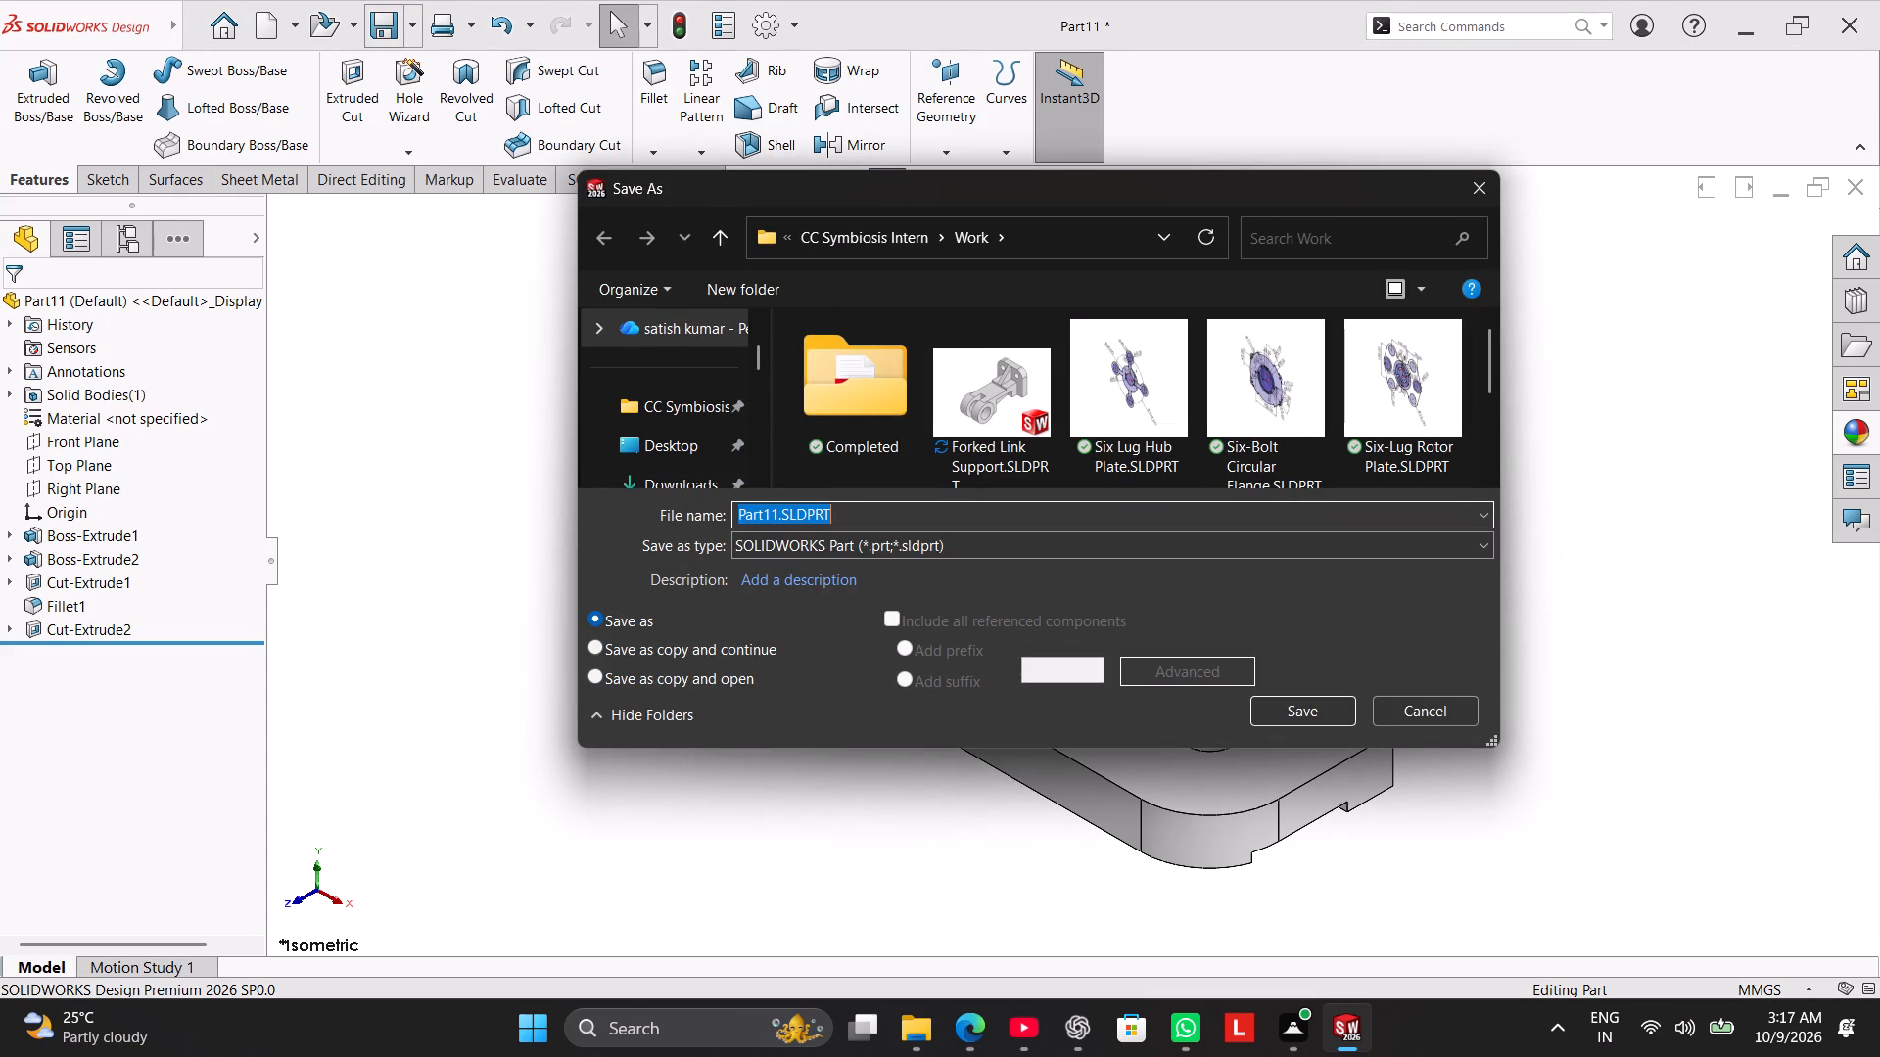
pyautogui.hotkey('ctrl', 'v')
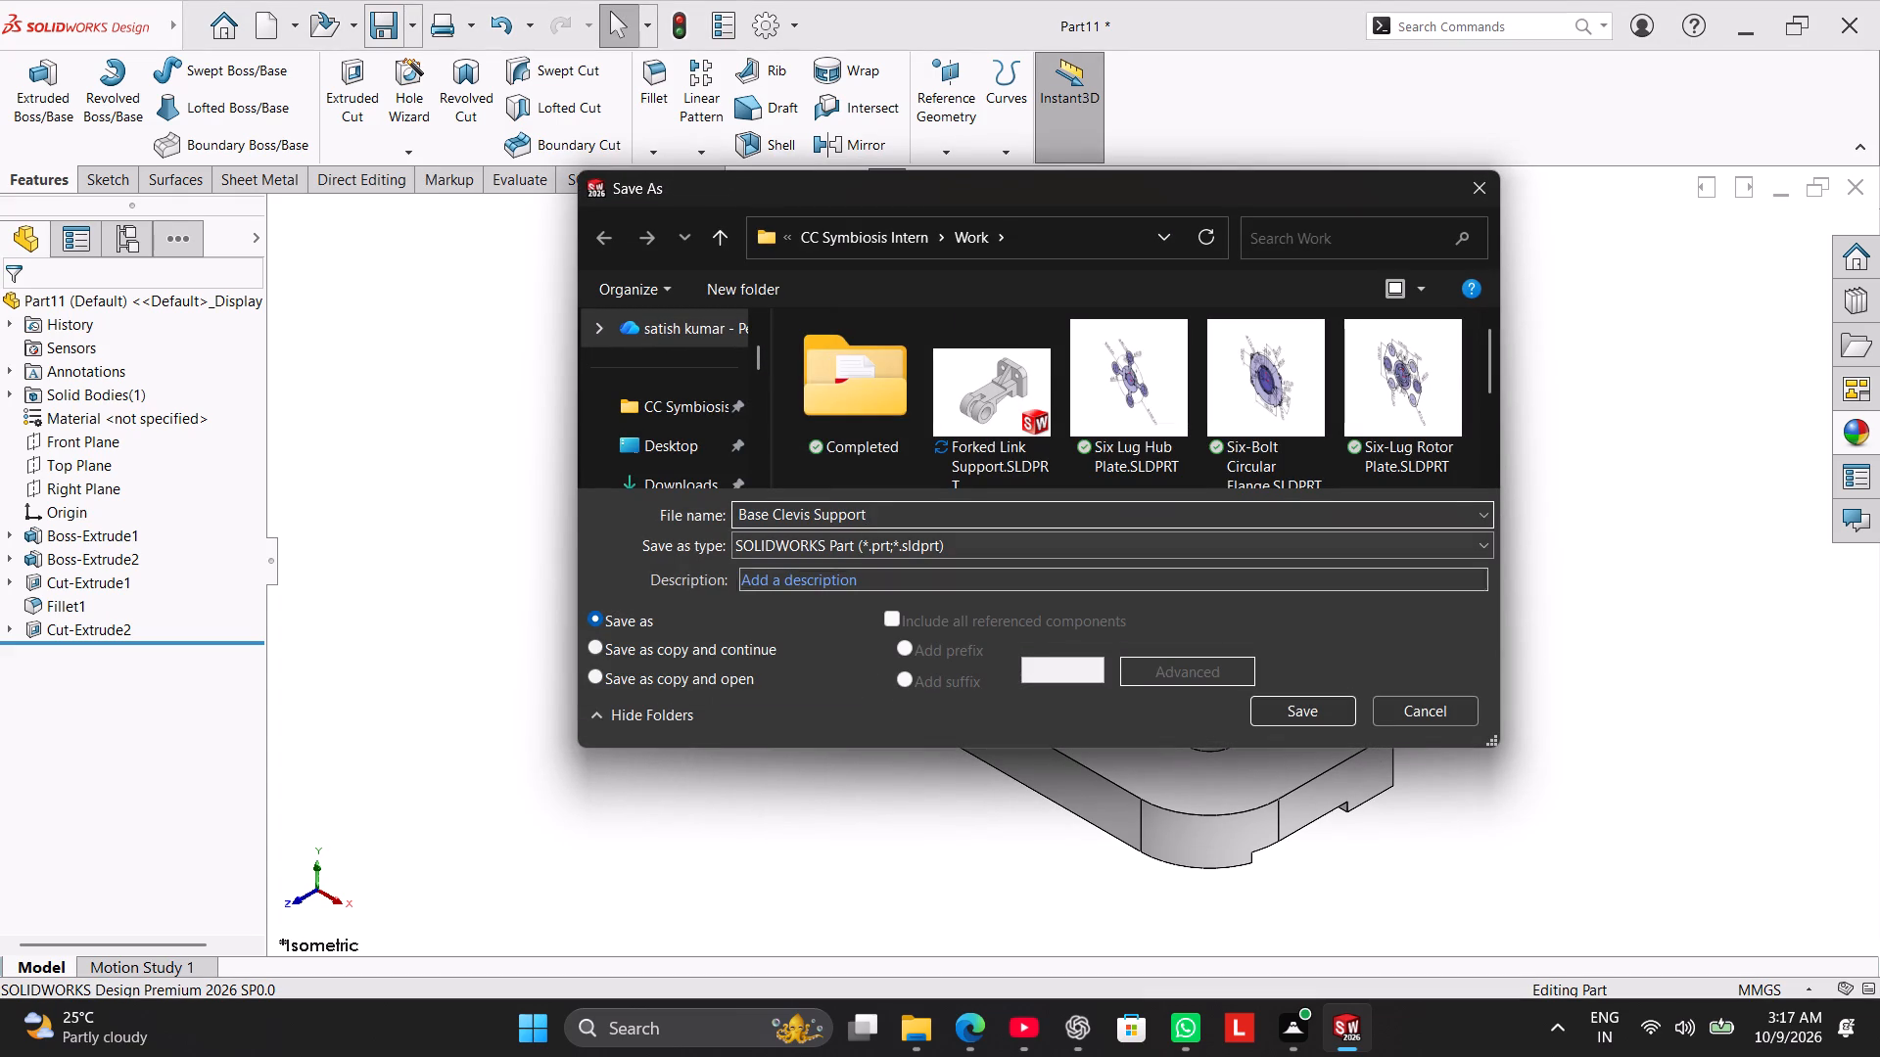
pyautogui.click(1313, 708)
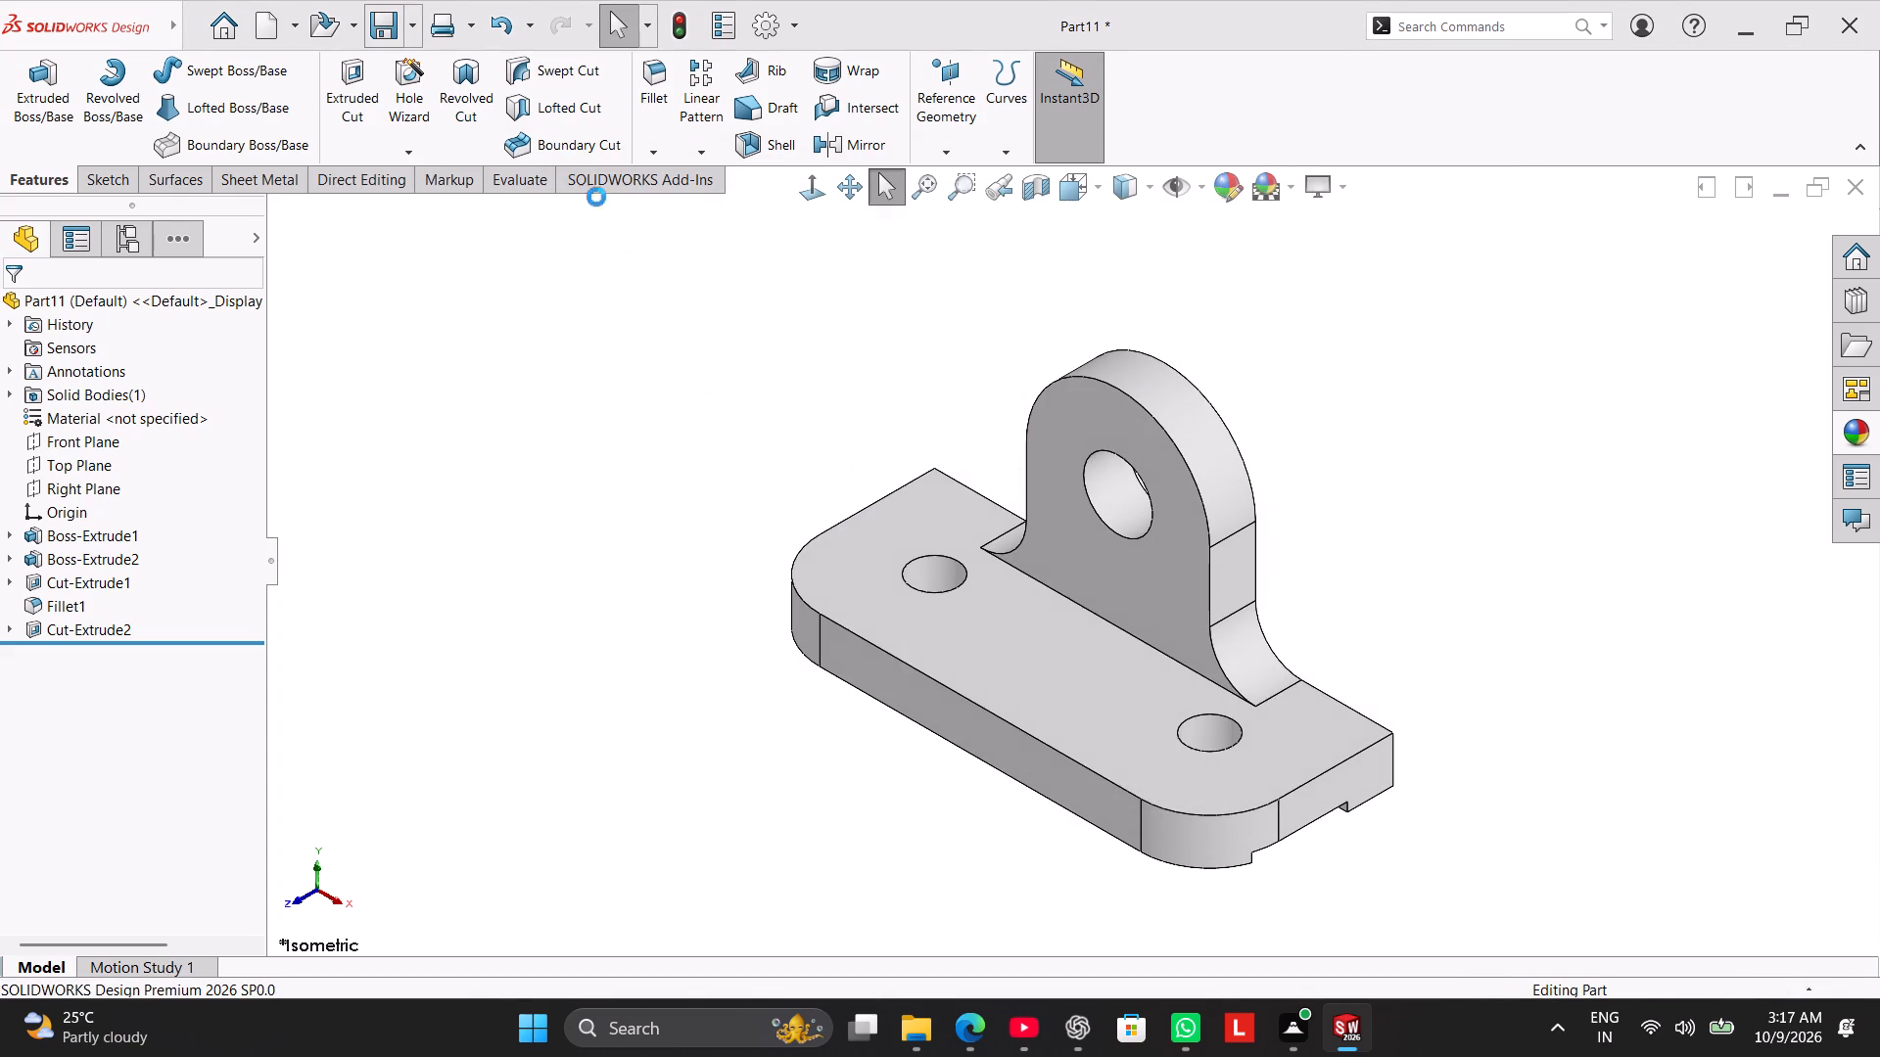
# Save a copy of the part in Adobe Portable Document Format as Base Clevis Support.pdf.
pyautogui.click(412, 33)
pyautogui.click(457, 87)
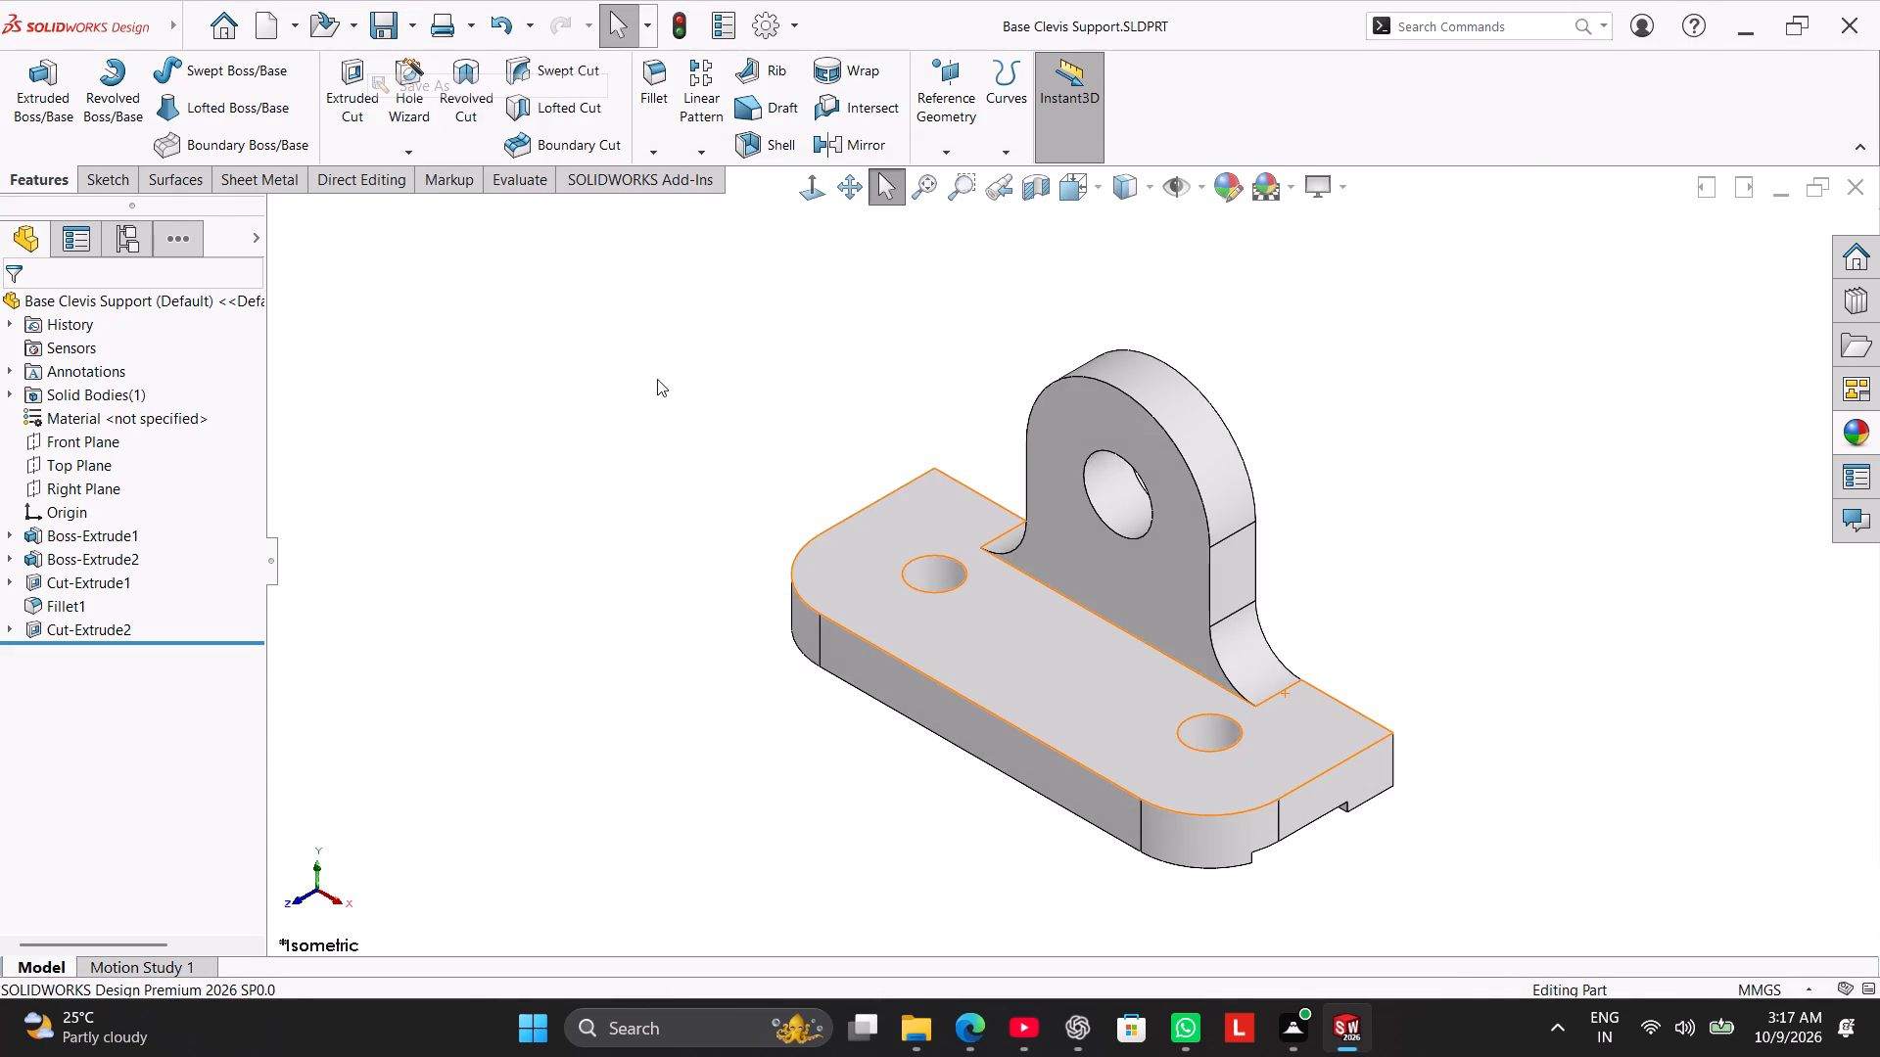
pyautogui.click(866, 546)
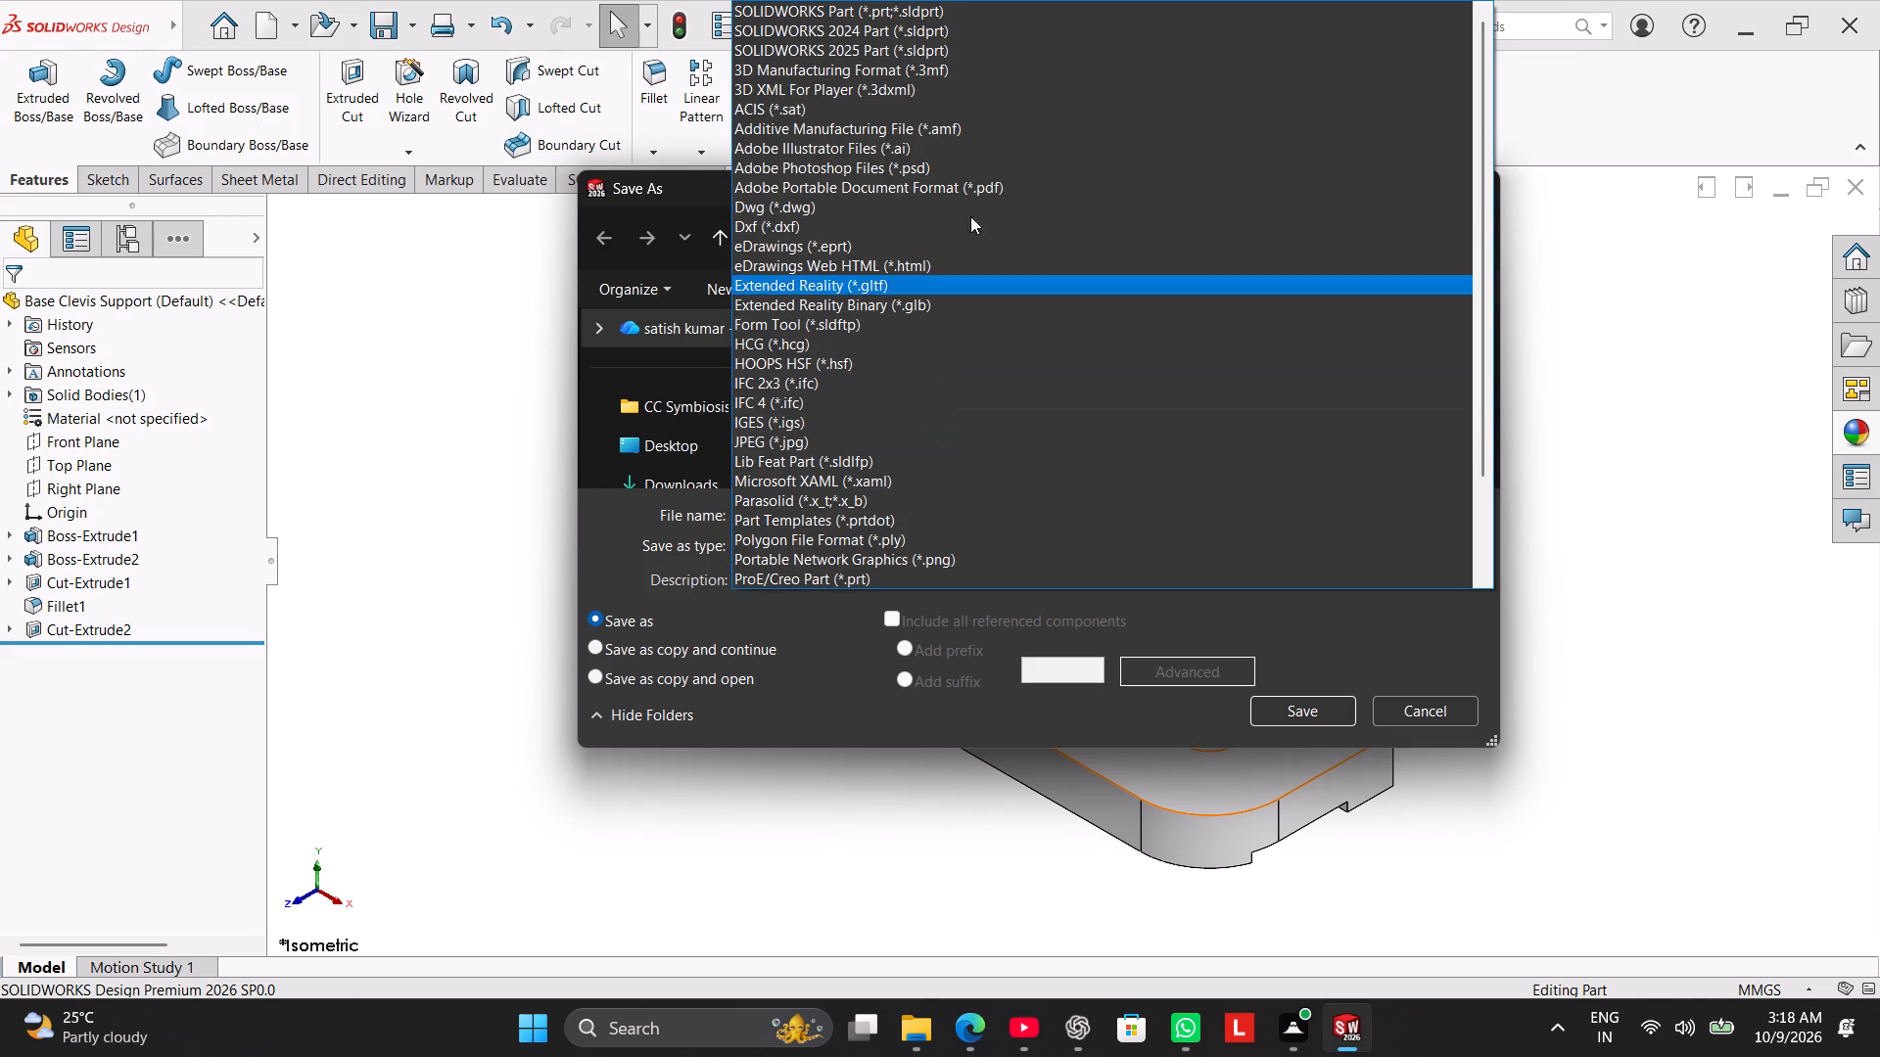
pyautogui.click(997, 179)
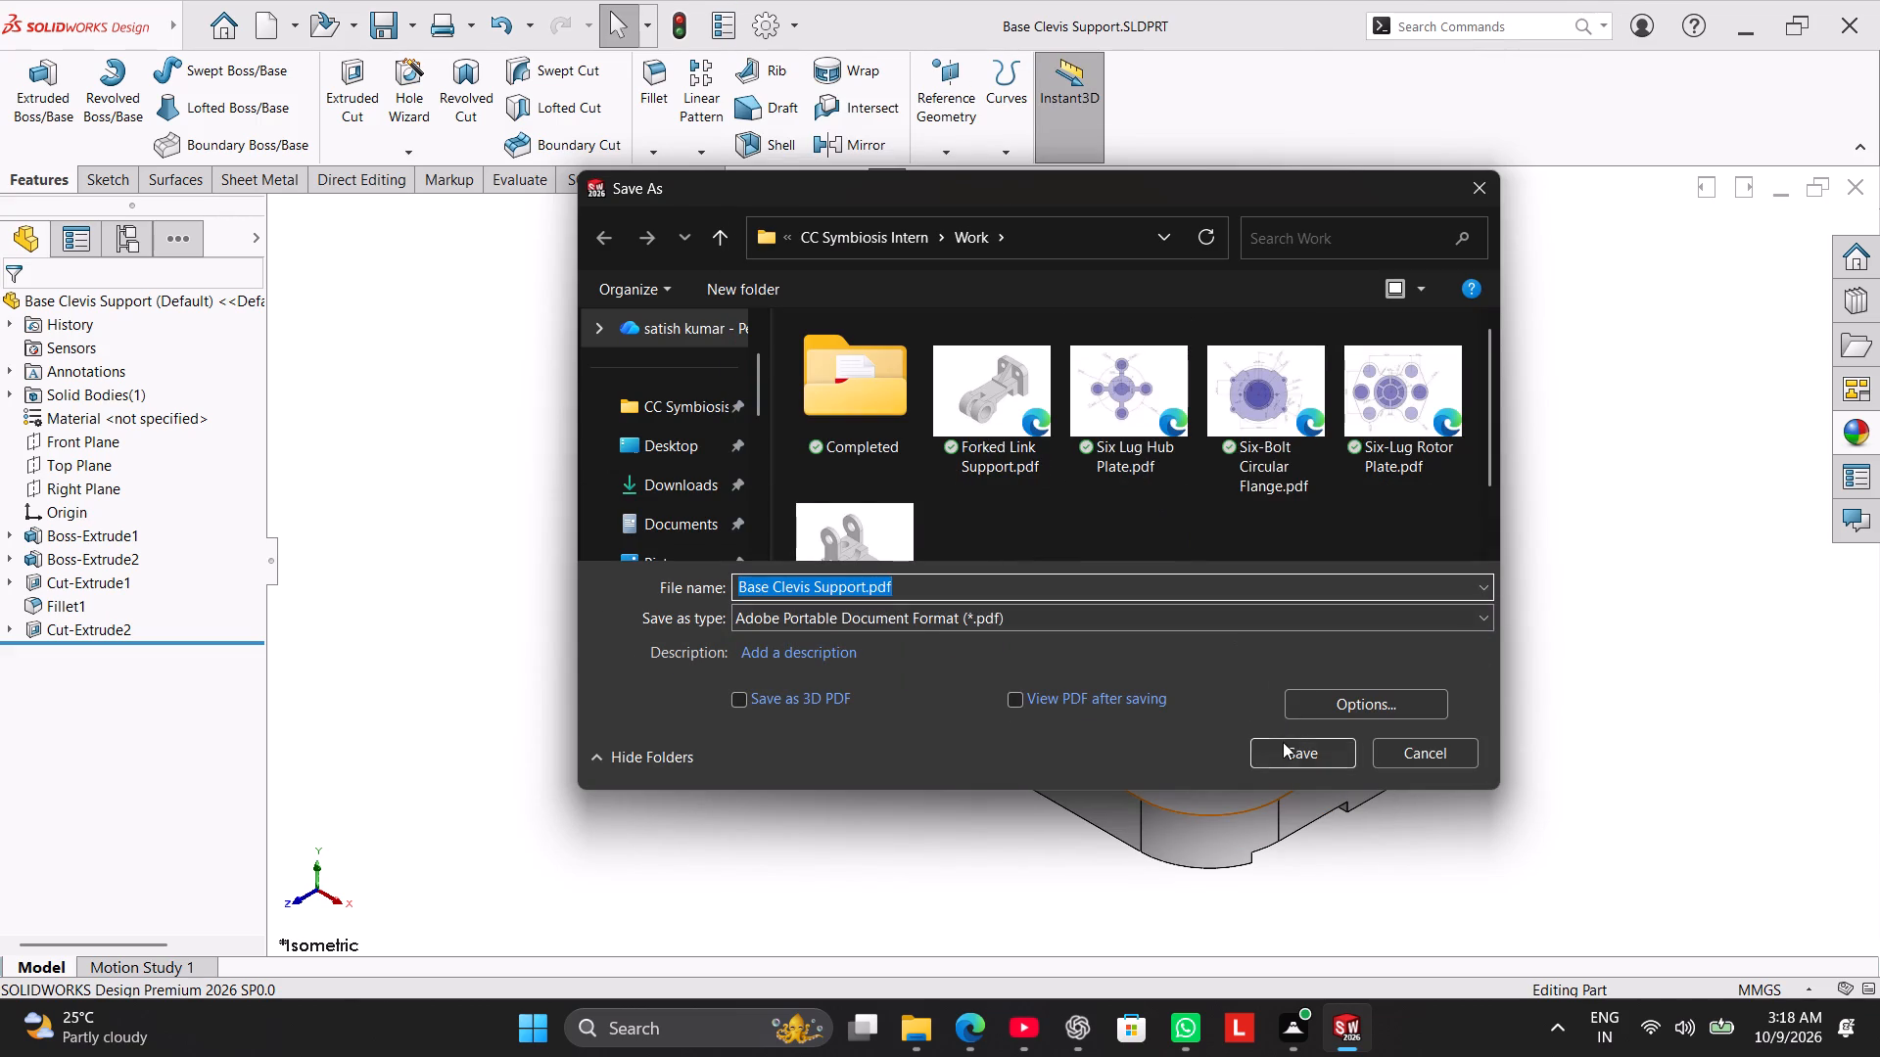
pyautogui.click(1283, 742)
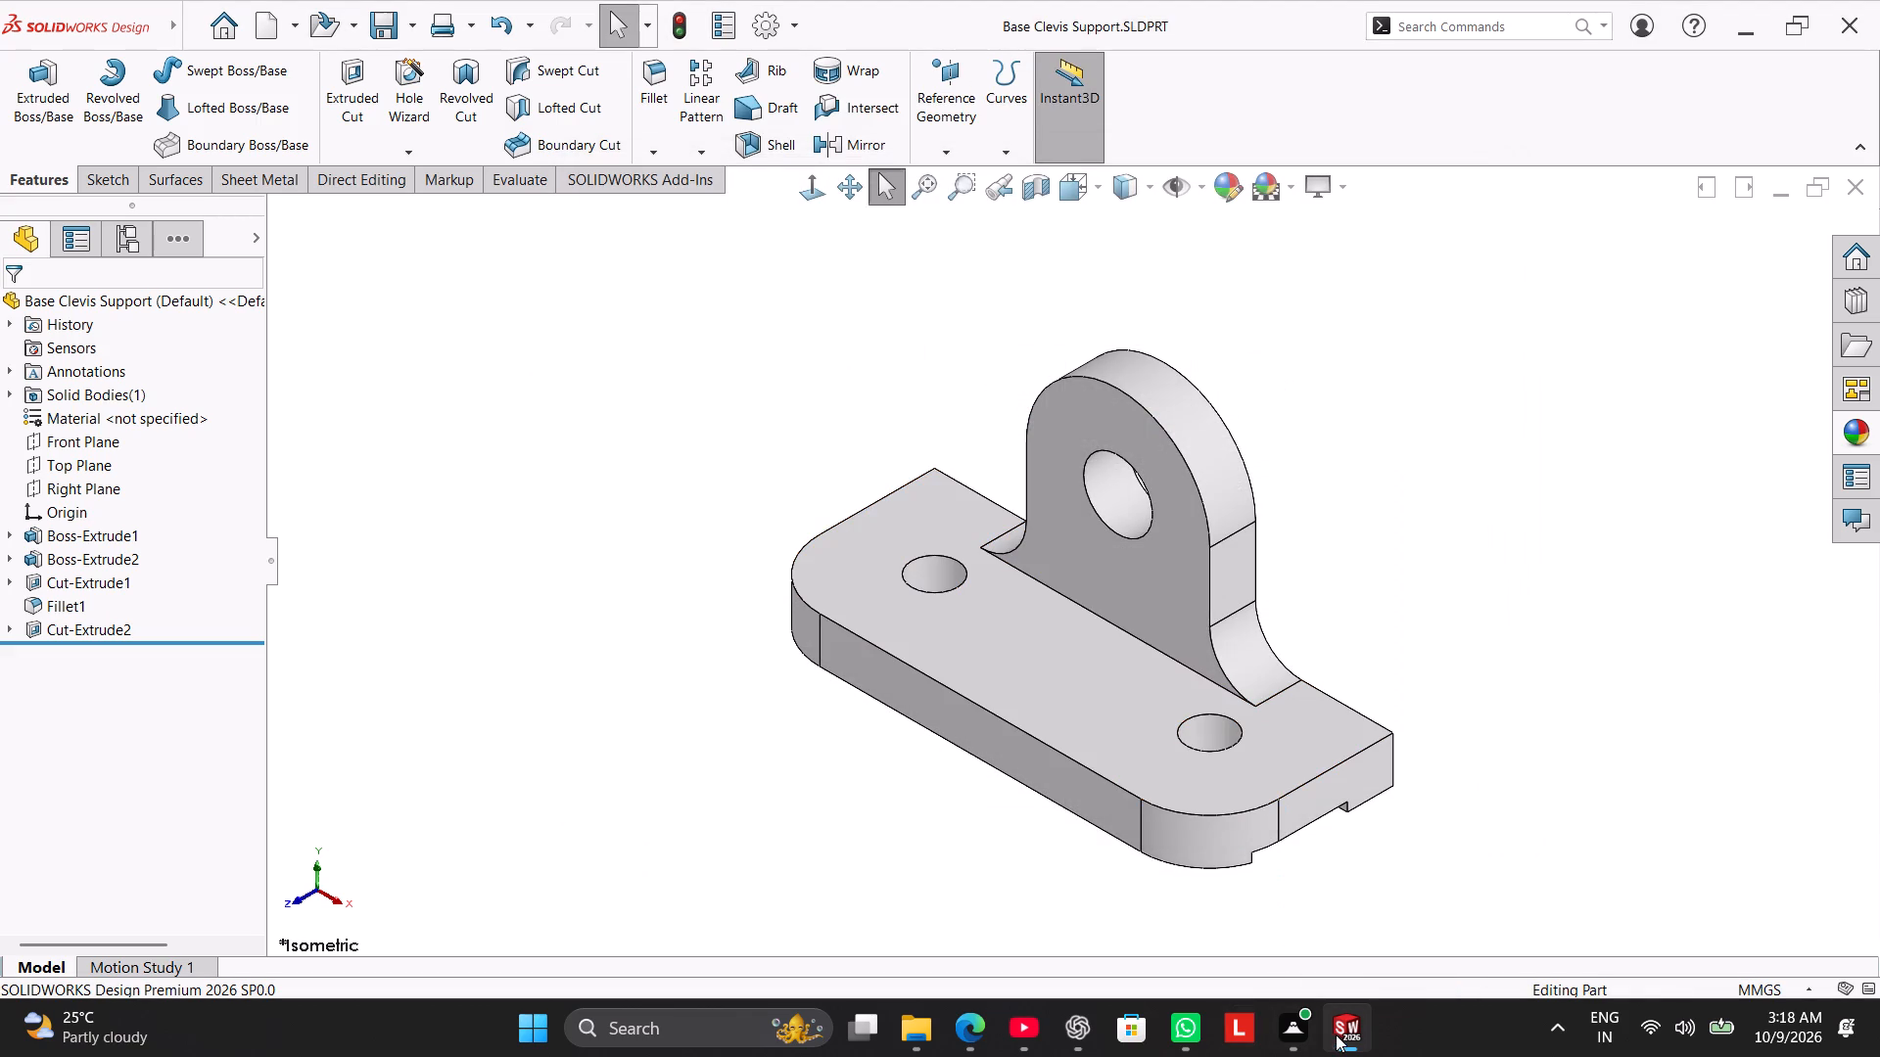